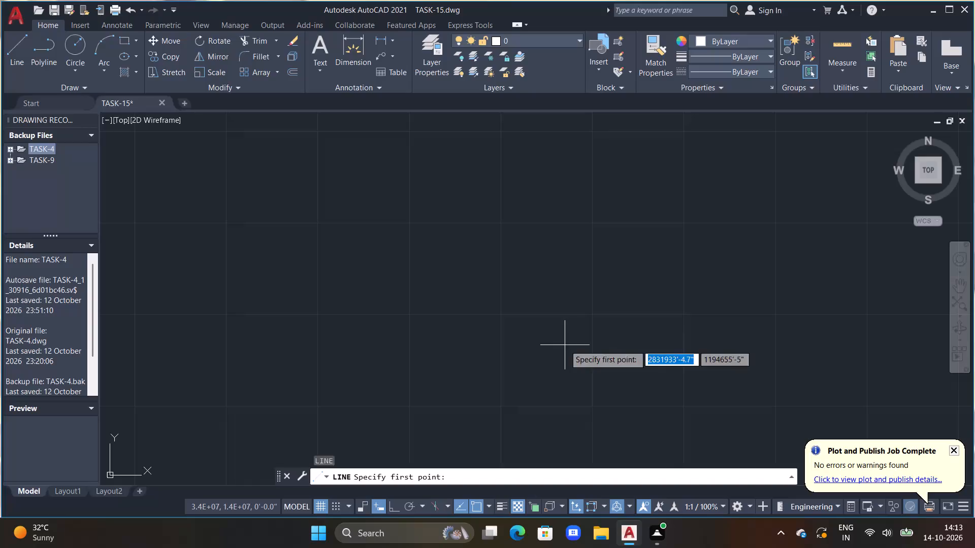
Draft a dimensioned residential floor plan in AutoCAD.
Check the drawing's length, angle and insertion unit settings.
key("Escape")
key("Escape")
key("Escape")
type("UN")
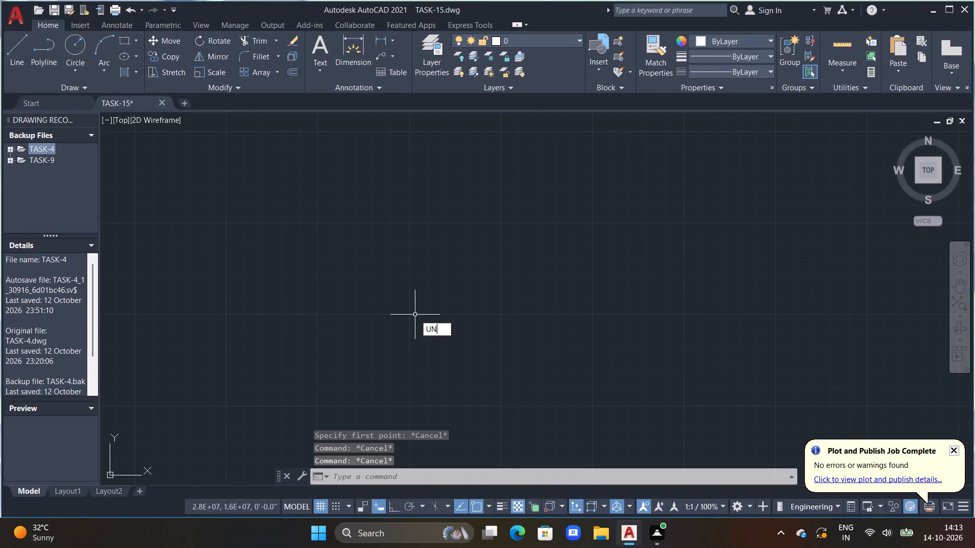
key("space")
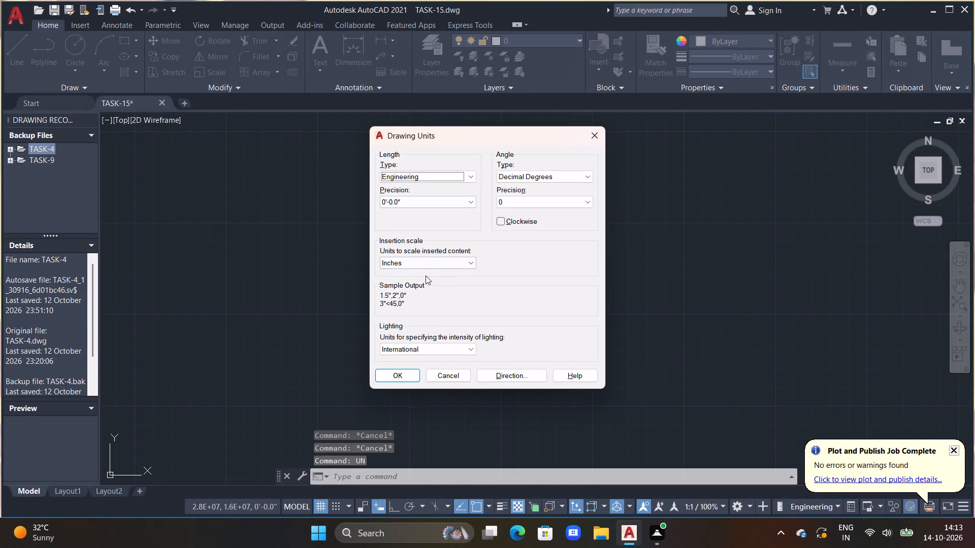
left_click(407, 376)
Turn Ortho on and draw a 28' horizontal line as the top edge of the outline.
type("L")
key("space")
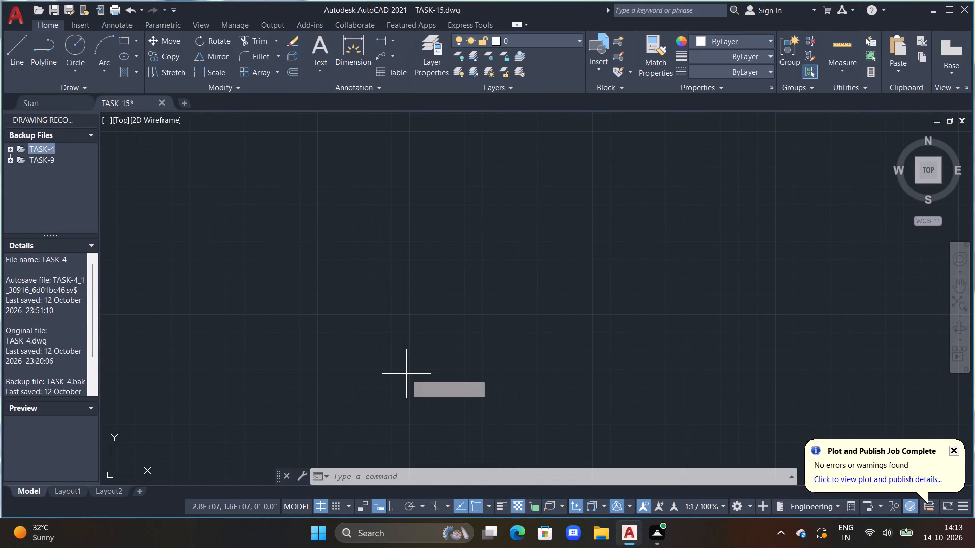
scroll(357, 304, "down", 4)
middle_click_drag(352, 270, 230, 389)
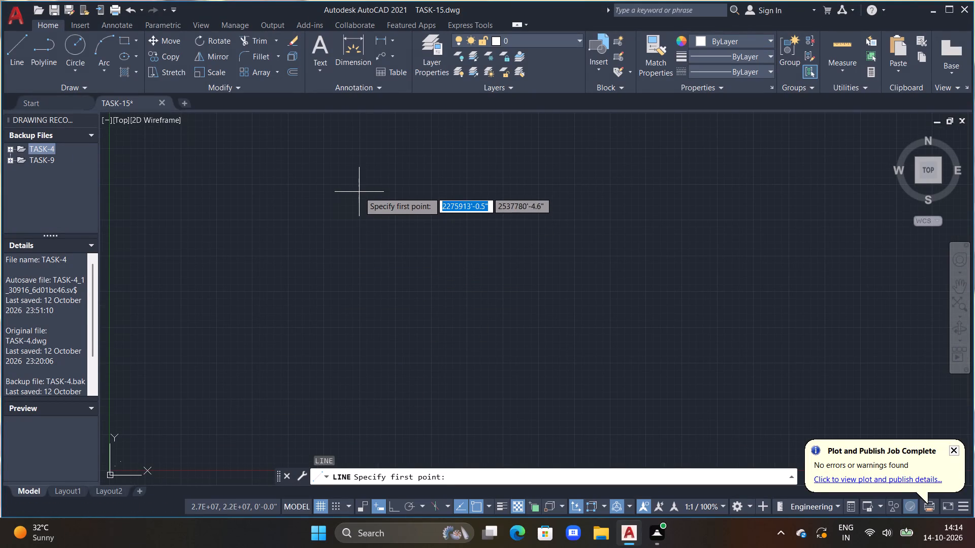
left_click(362, 187)
key("F8")
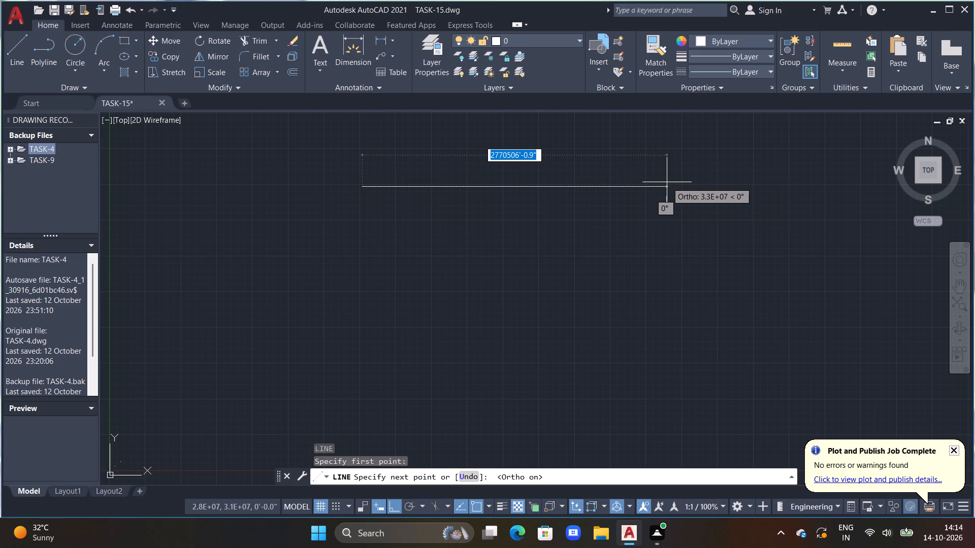
type("28'")
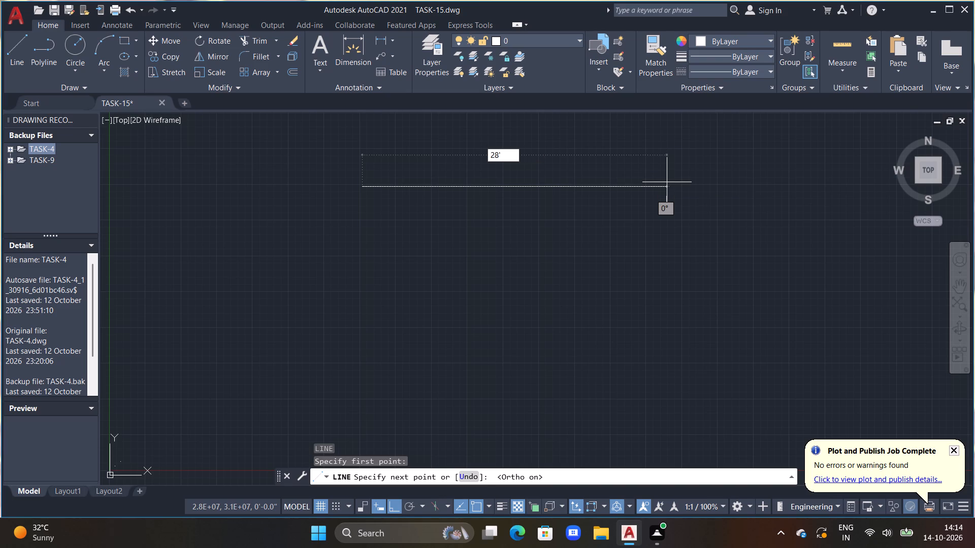
key("Return")
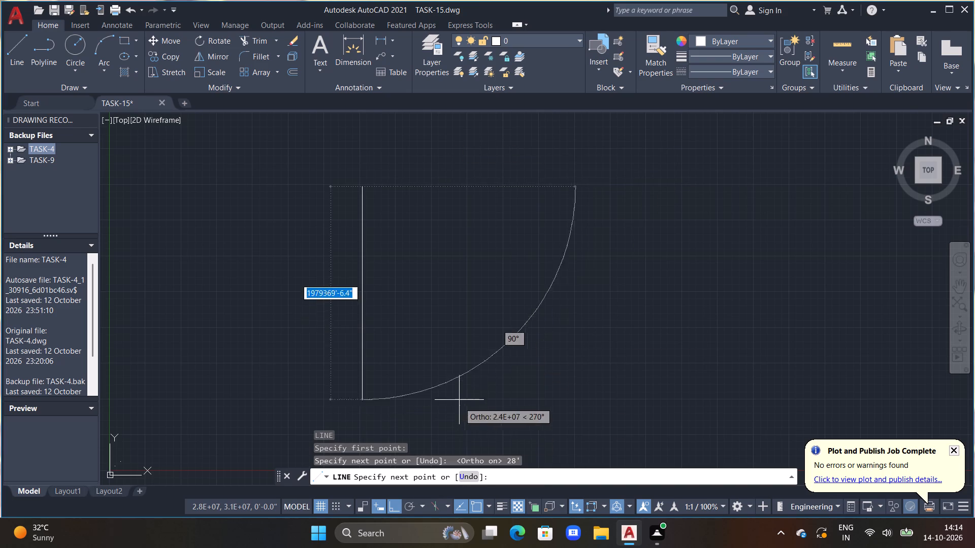
scroll(441, 291, "up", 1)
middle_click_drag(417, 212, 626, 416)
middle_click_drag(443, 192, 587, 247)
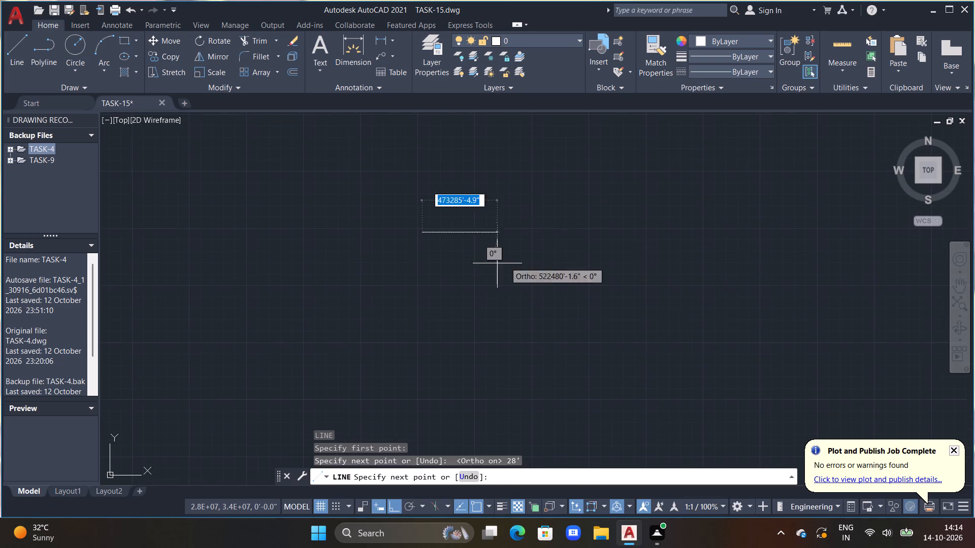
scroll(465, 262, "up", 4)
middle_click_drag(377, 223, 630, 258)
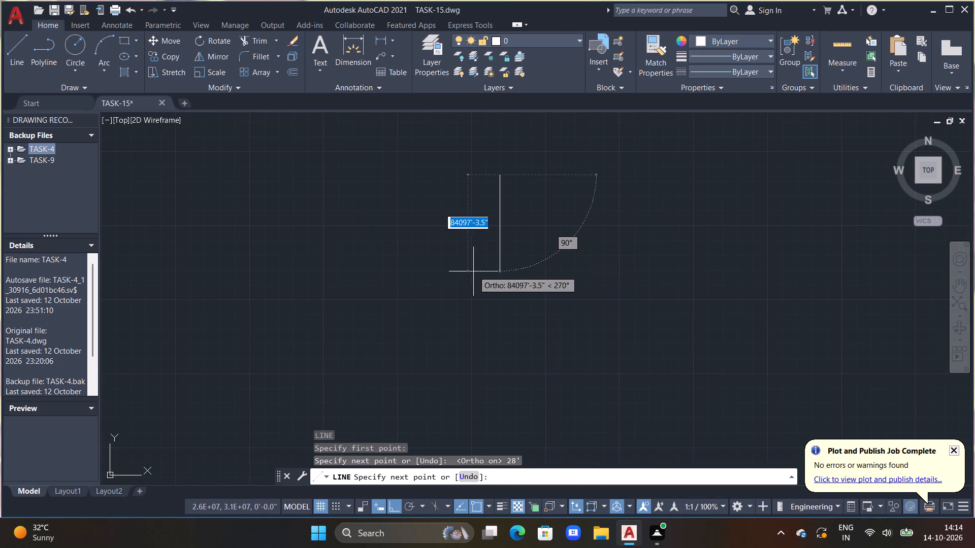
scroll(474, 250, "up", 1)
middle_click_drag(478, 187, 476, 321)
scroll(517, 252, "up", 5)
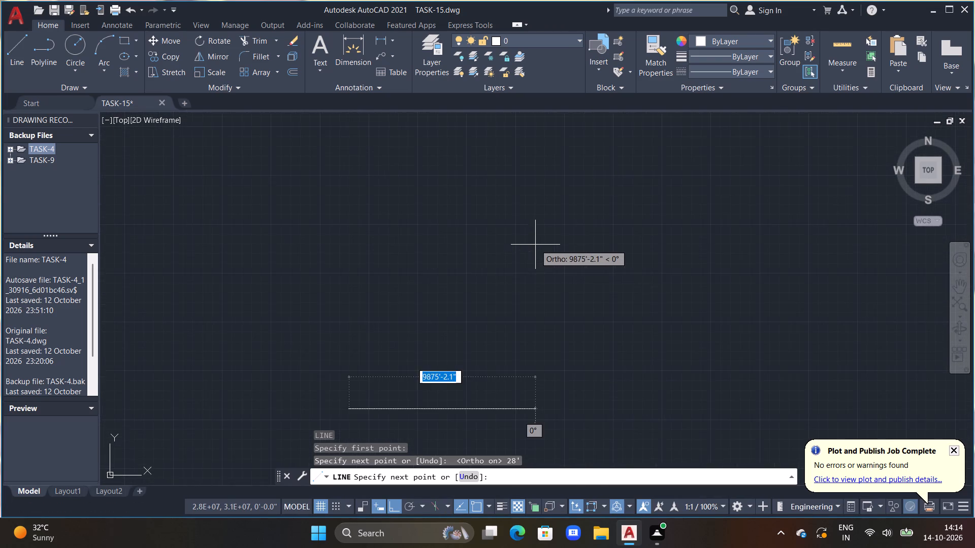
scroll(534, 252, "down", 1)
middle_click_drag(528, 266, 532, 160)
scroll(449, 310, "up", 4)
middle_click_drag(454, 311, 527, 367)
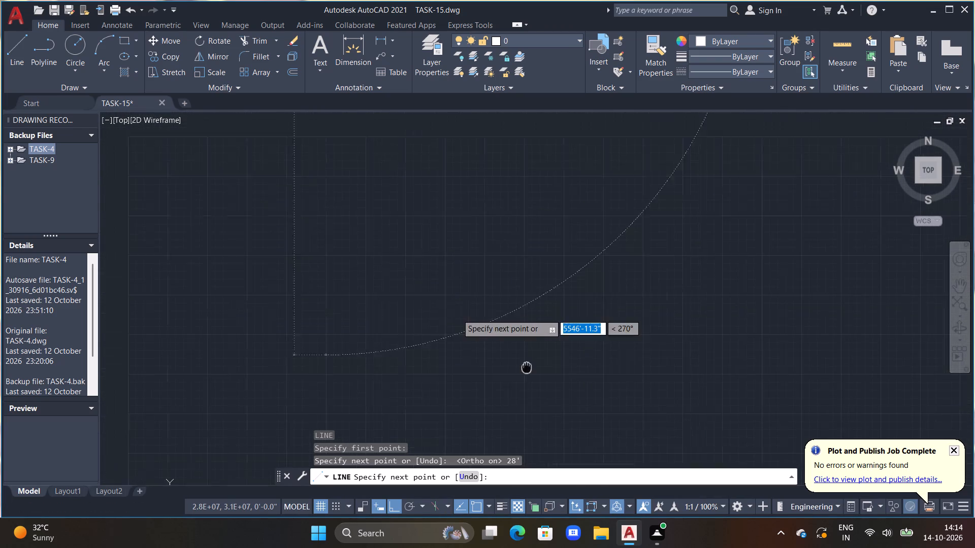
middle_click_drag(527, 367, 751, 471)
scroll(652, 356, "down", 1)
middle_click_drag(618, 282, 635, 436)
scroll(630, 371, "up", 2)
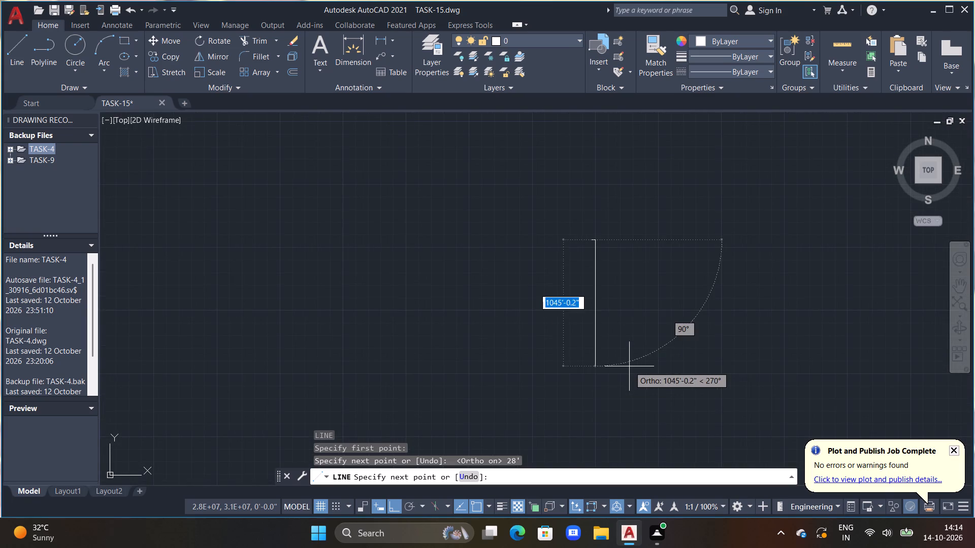
middle_click_drag(630, 366, 648, 487)
scroll(648, 487, "up", 1)
scroll(633, 403, "up", 4)
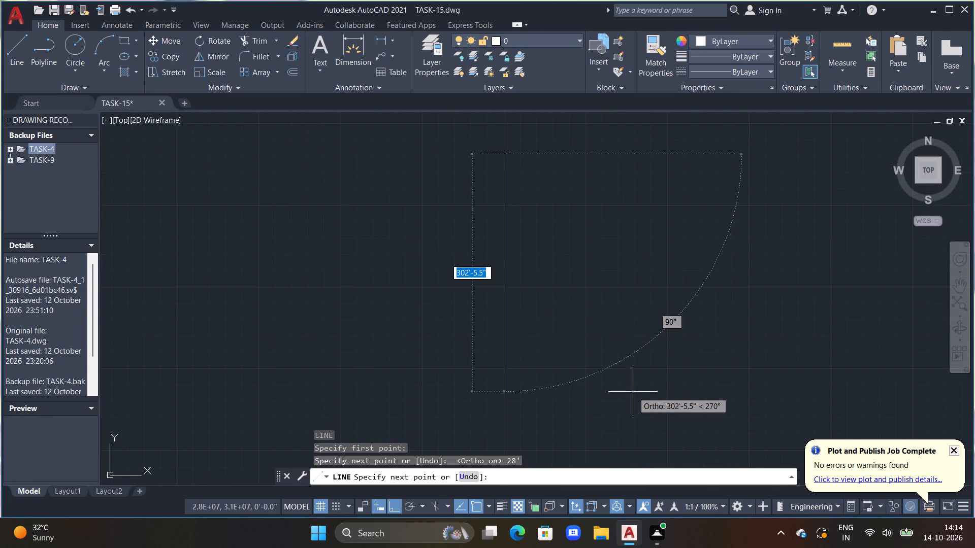
middle_click_drag(633, 392, 672, 402)
scroll(671, 401, "up", 1)
middle_click_drag(671, 401, 691, 414)
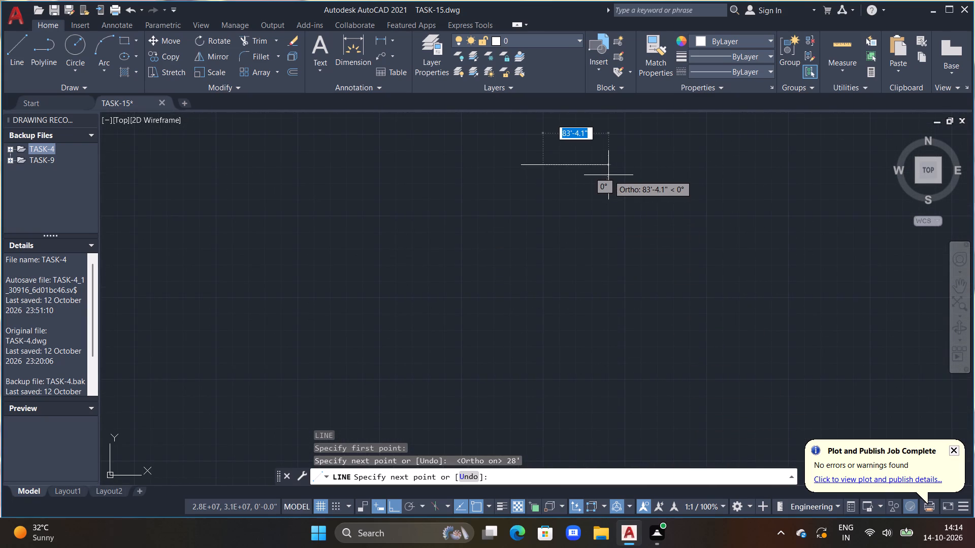
key("Escape")
key("Escape")
key("Escape")
key("Escape")
key("Escape")
key("Escape")
key("Escape")
key("Escape")
key("Escape")
key("Escape")
key("Escape")
key("Escape")
key("Escape")
key("Escape")
key("Escape")
key("Escape")
key("Escape")
key("Escape")
Draw a vertical line about 29'-5" long downward from the right end of the 28' top line.
middle_click_drag(565, 271, 284, 547)
scroll(569, 271, "up", 1)
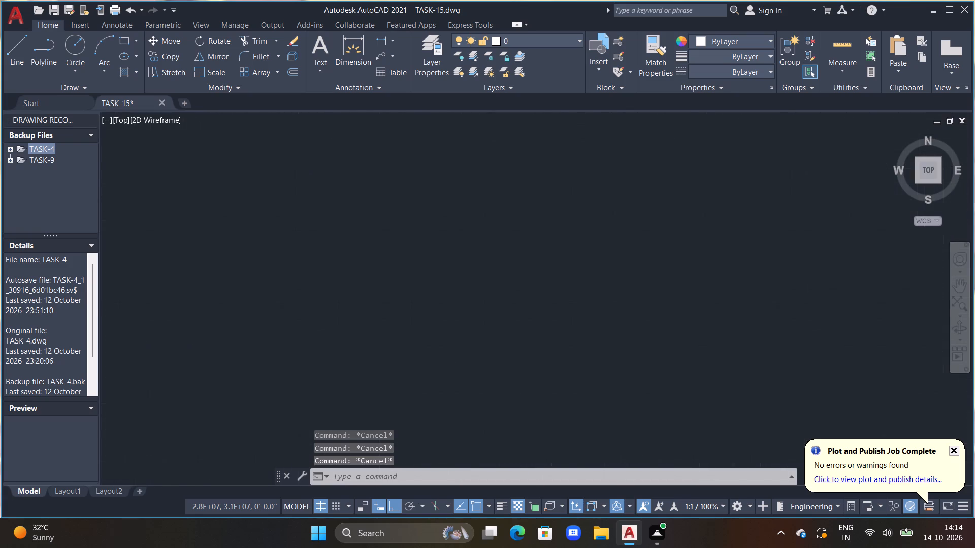
middle_click_drag(284, 547, 231, 547)
scroll(315, 430, "down", 2)
scroll(377, 421, "down", 1)
scroll(430, 393, "down", 3)
key("Escape")
key("Escape")
middle_click_drag(401, 424, 433, 344)
scroll(428, 373, "up", 3)
scroll(458, 310, "up", 1)
middle_click_drag(451, 298, 465, 364)
scroll(457, 319, "up", 5)
scroll(458, 319, "down", 4)
middle_click_drag(444, 292, 367, 446)
scroll(380, 402, "up", 1)
scroll(398, 408, "down", 3)
middle_click_drag(397, 423, 402, 362)
scroll(407, 320, "up", 3)
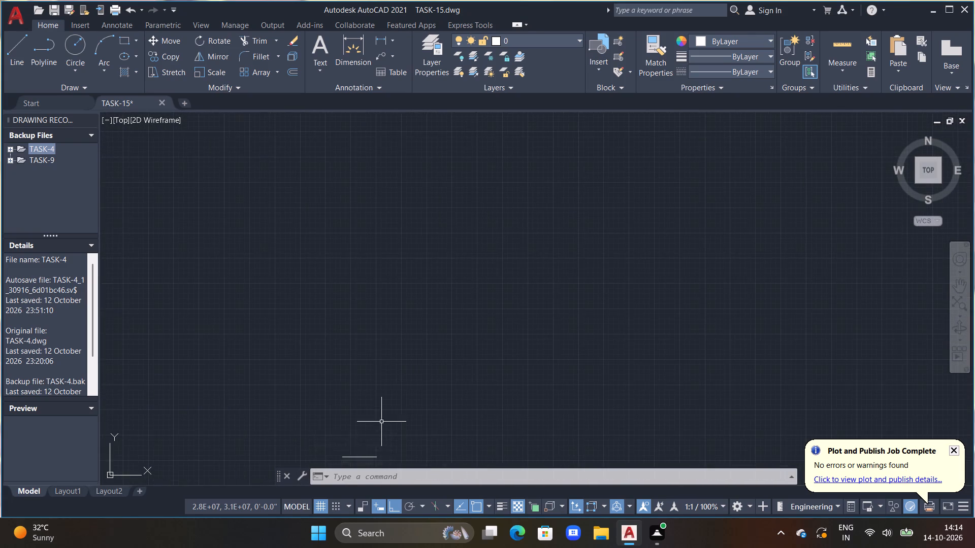
middle_click_drag(382, 424, 405, 278)
scroll(383, 416, "up", 1)
middle_click_drag(357, 426, 410, 351)
scroll(377, 383, "up", 1)
scroll(428, 310, "up", 1)
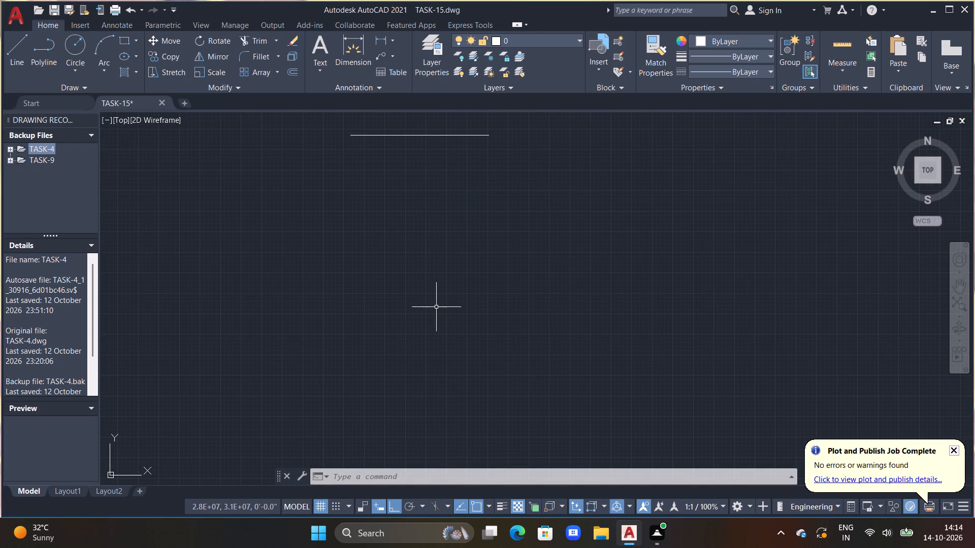
type("L")
key("space")
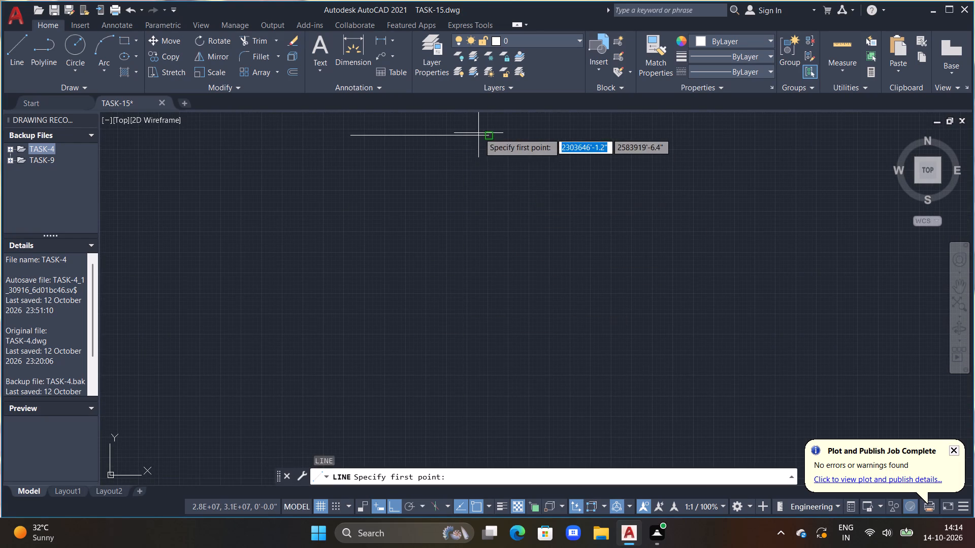
left_click(491, 134)
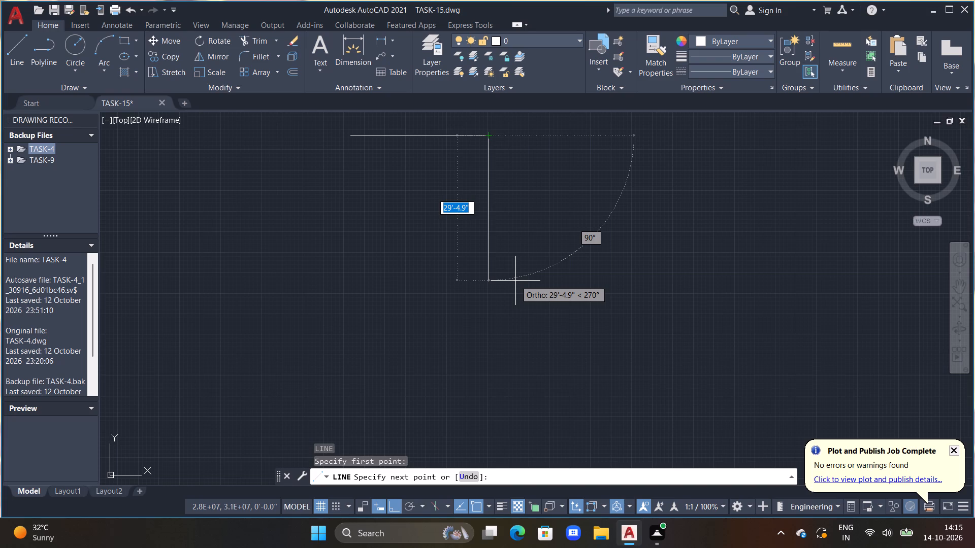
type("44")
key("apostrophe")
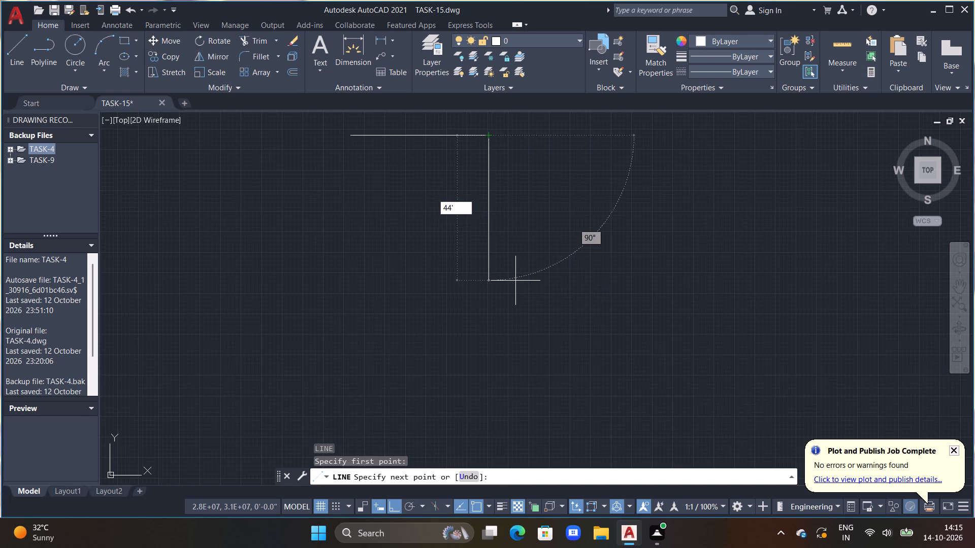
type("-2")
key("shift+quotedbl")
left_click_drag(515, 281, 503, 291)
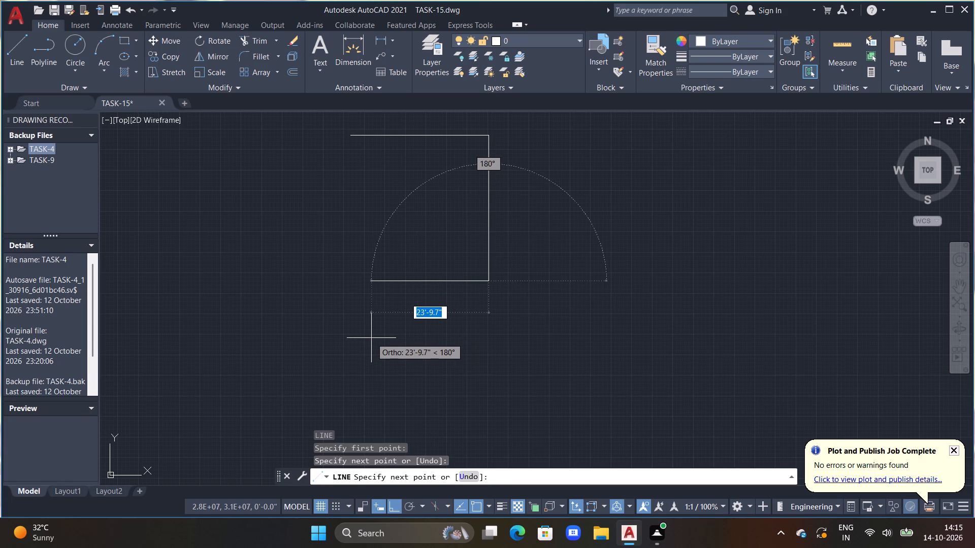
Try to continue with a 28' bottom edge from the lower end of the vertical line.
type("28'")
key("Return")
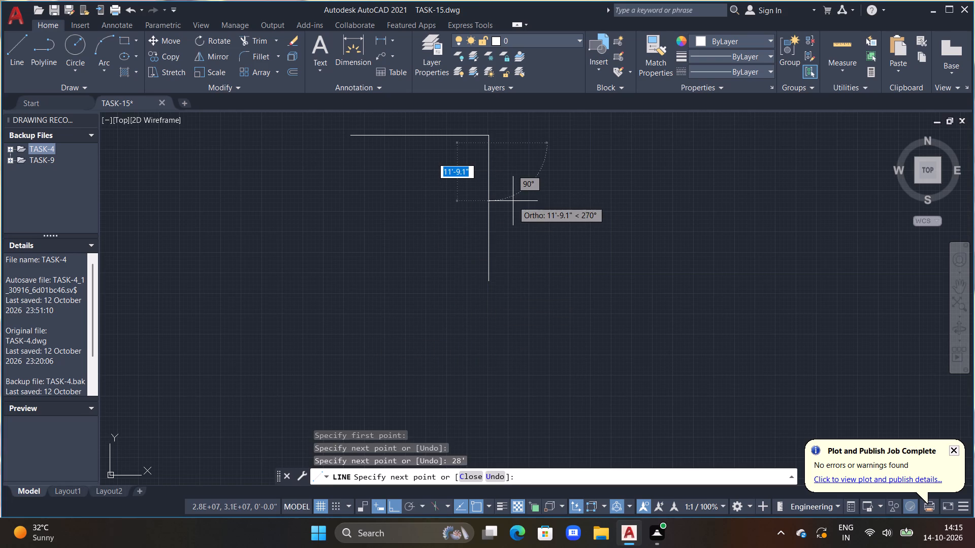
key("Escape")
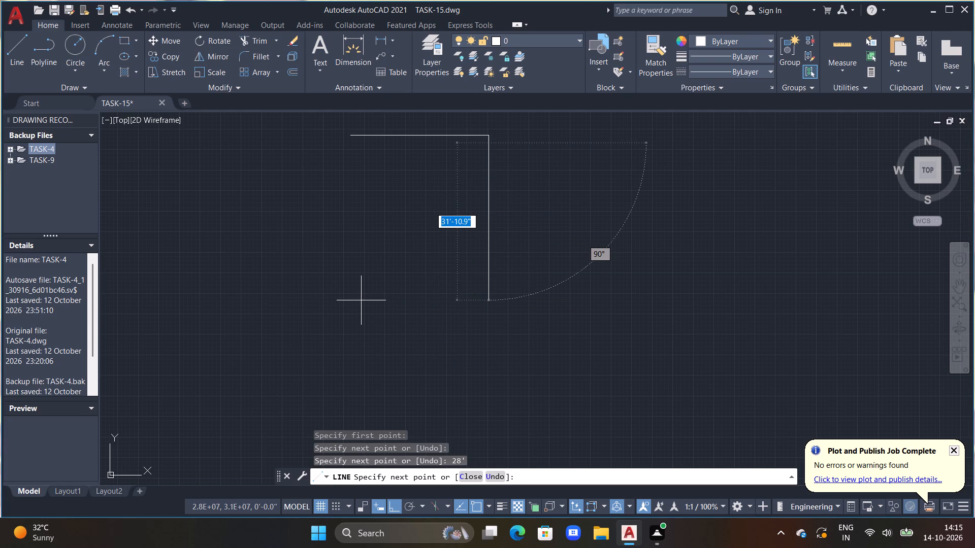
Draw a 28' bottom edge leftward from the vertical line's lower end, and close the left side up to the top line's left end.
key("l")
key("space")
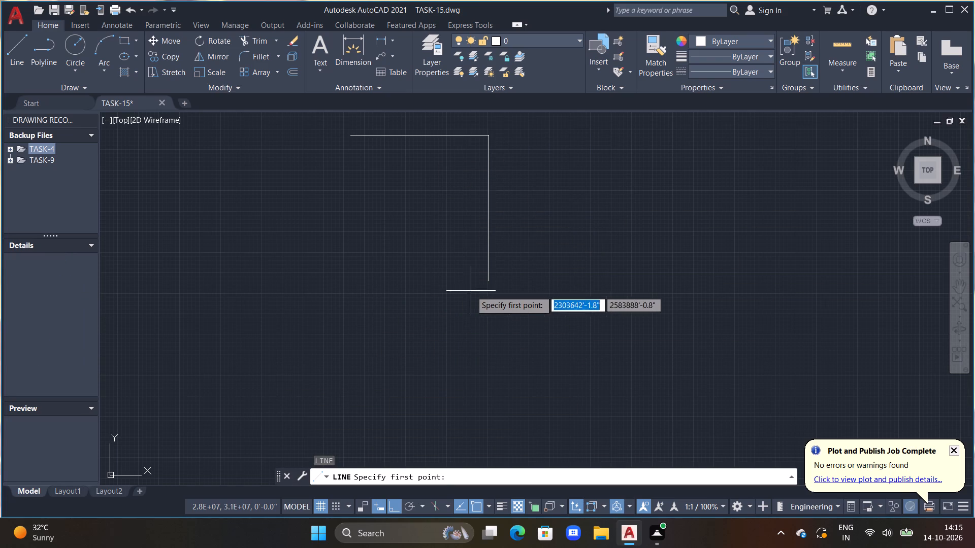
left_click_drag(487, 281, 444, 289)
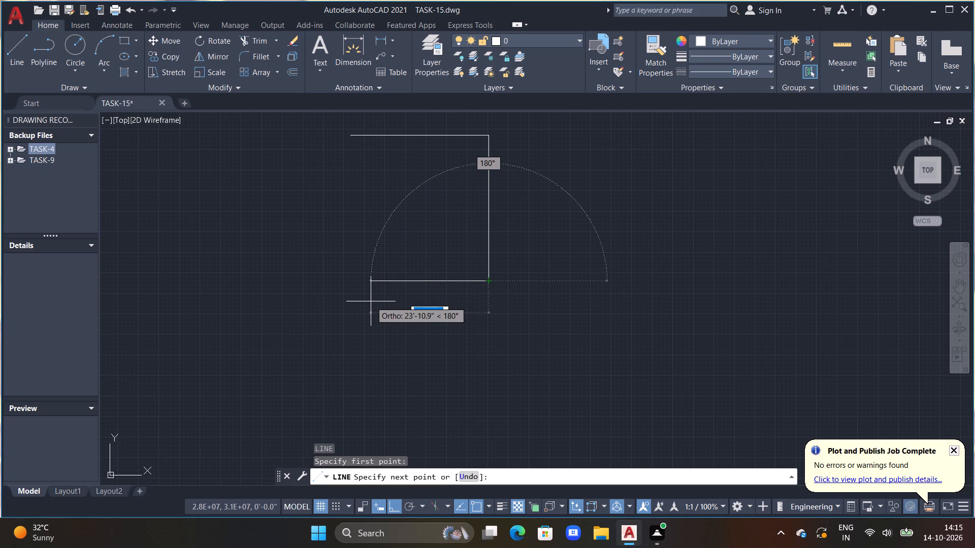
key("2")
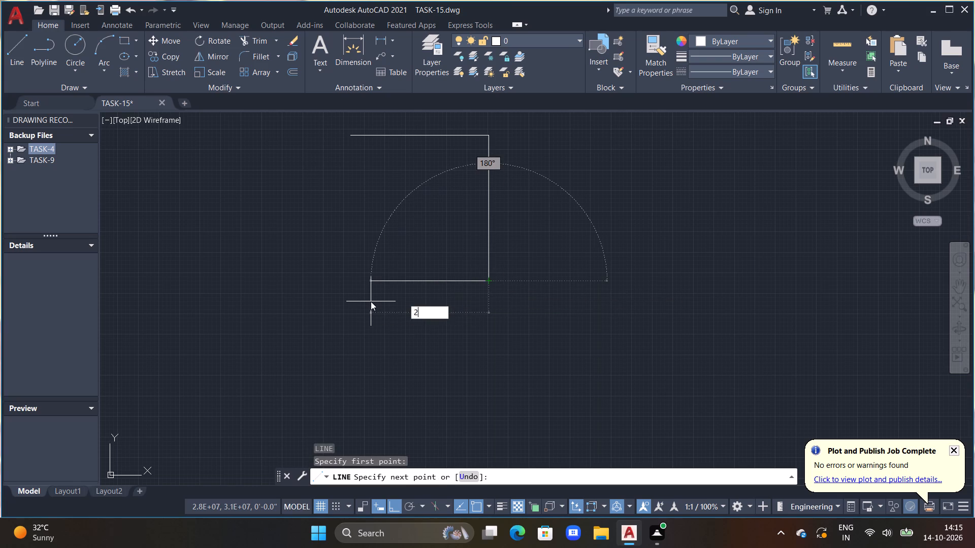
type("8'")
key("Return")
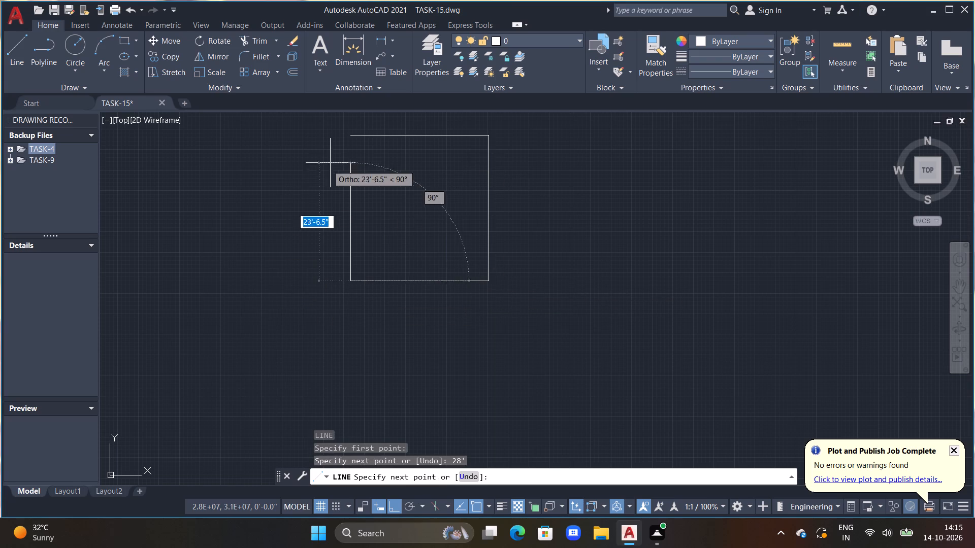
left_click(347, 129)
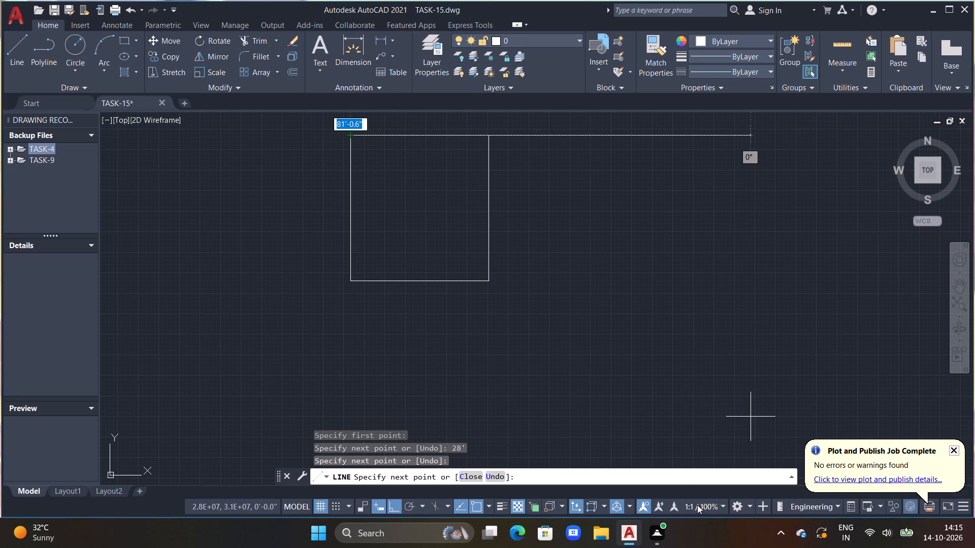
key("Escape")
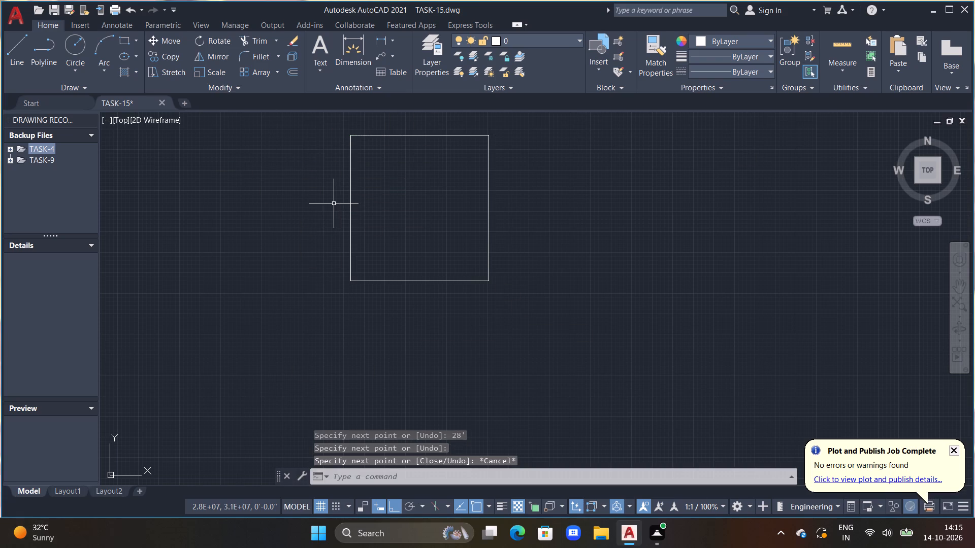
key("Escape")
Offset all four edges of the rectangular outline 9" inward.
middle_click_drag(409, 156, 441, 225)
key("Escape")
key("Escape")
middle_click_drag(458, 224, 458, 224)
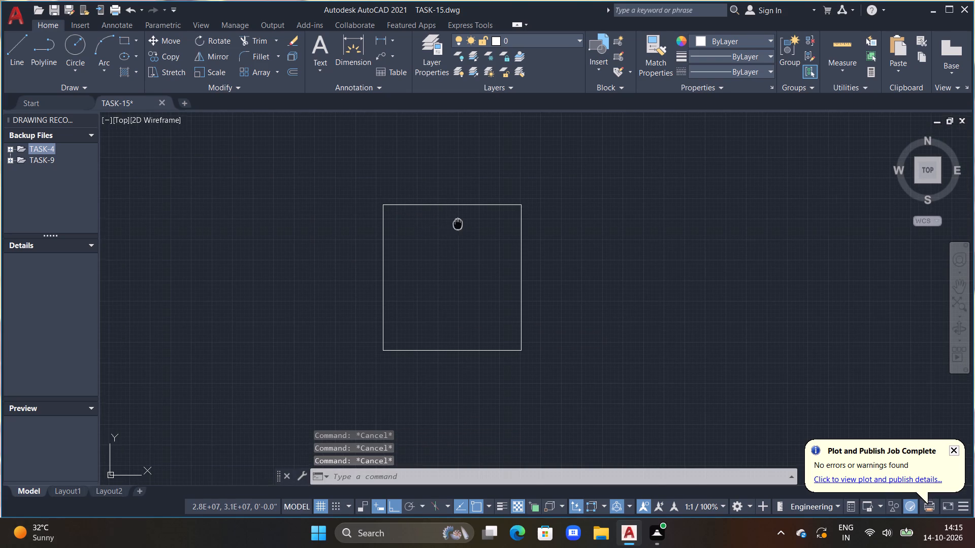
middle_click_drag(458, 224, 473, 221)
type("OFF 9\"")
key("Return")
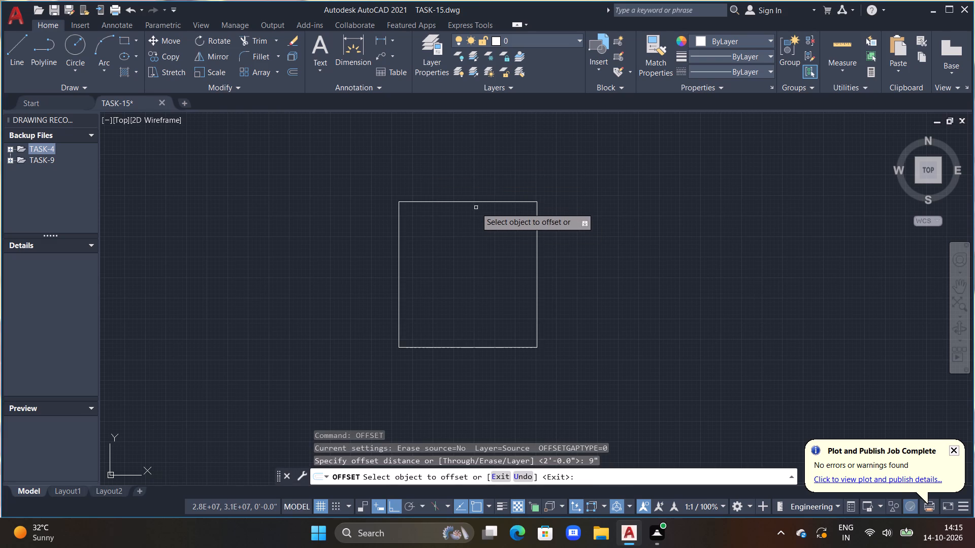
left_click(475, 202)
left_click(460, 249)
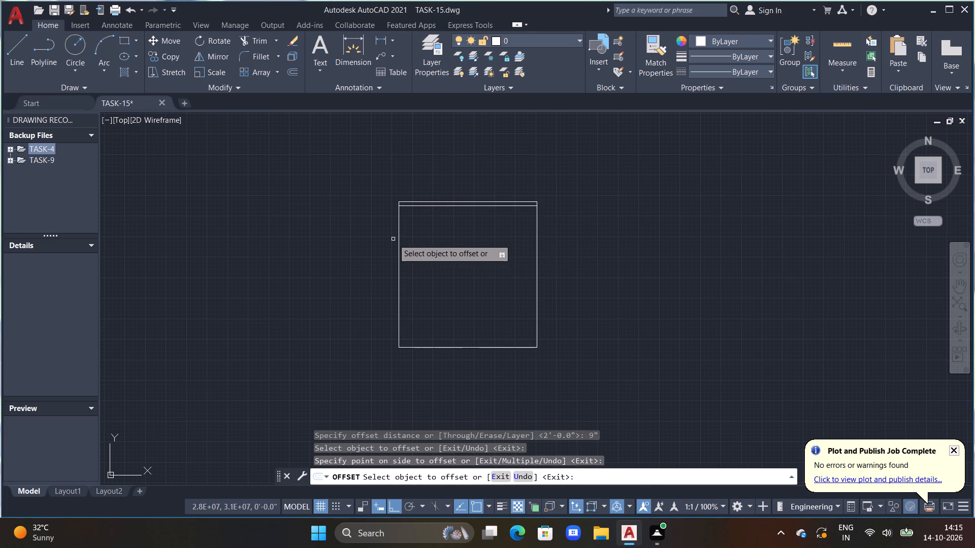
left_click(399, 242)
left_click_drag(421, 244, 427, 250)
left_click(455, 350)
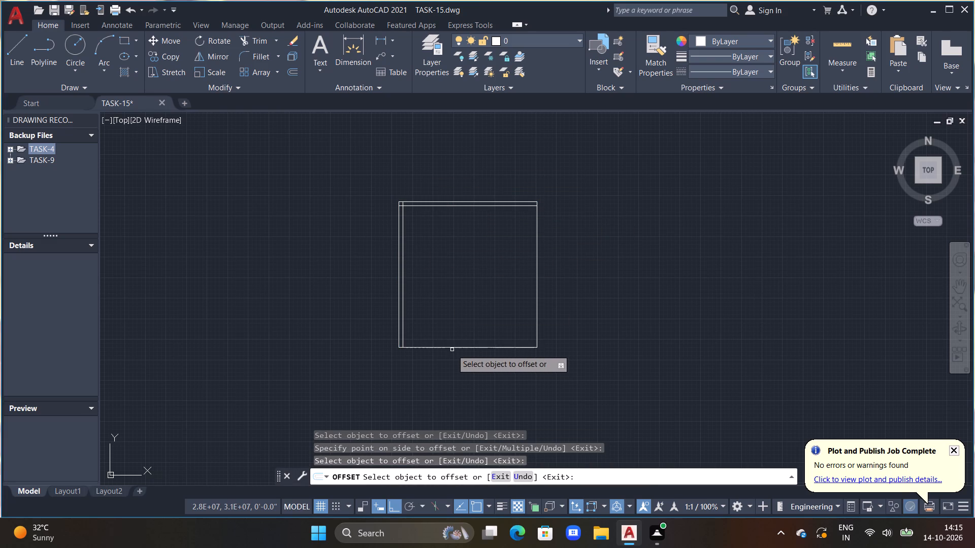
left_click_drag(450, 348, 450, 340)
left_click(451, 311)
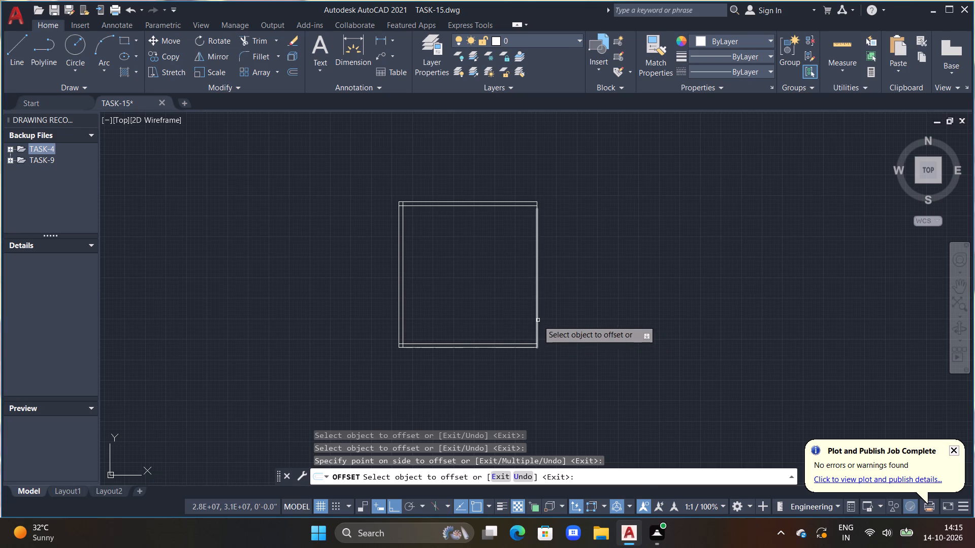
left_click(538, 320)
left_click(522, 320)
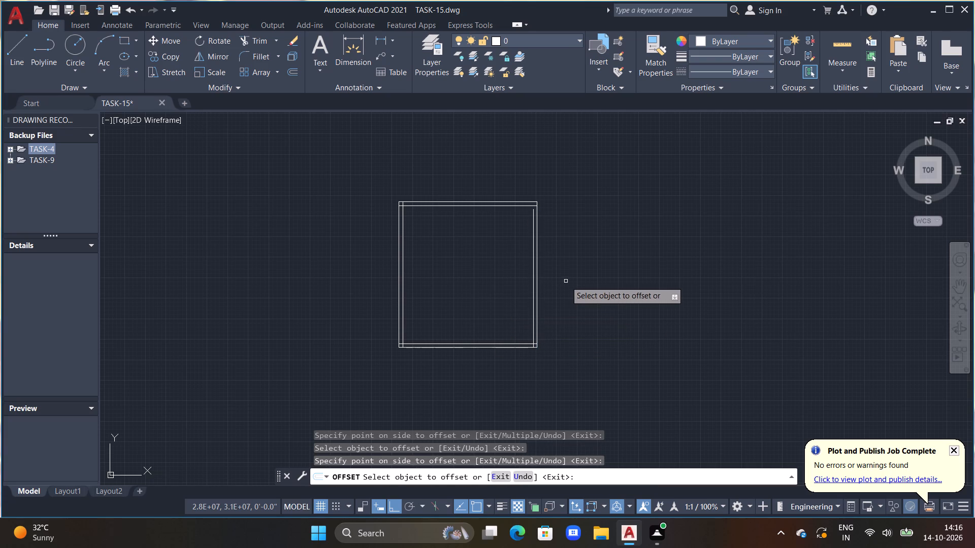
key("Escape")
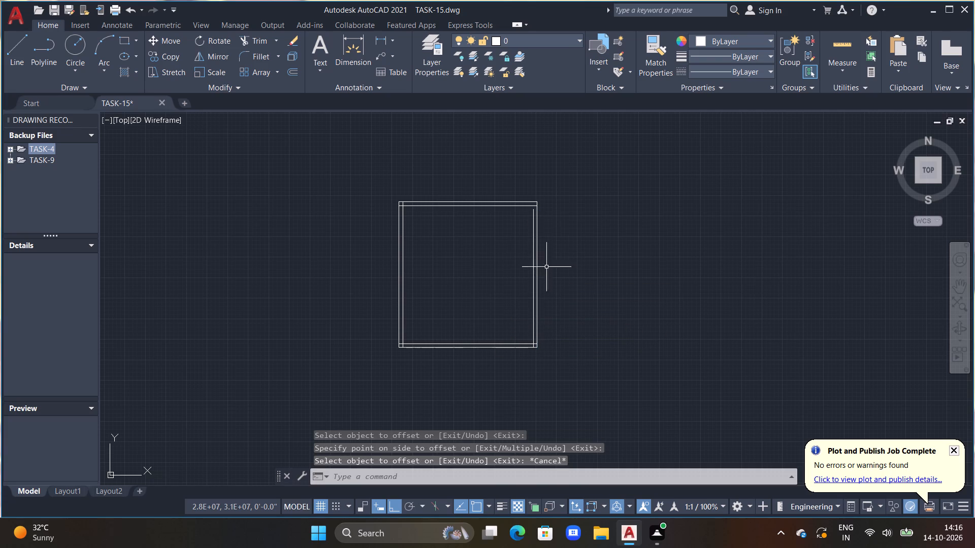
Select the entire outline with its inner offset lines and erase it.
left_click_drag(575, 184, 568, 371)
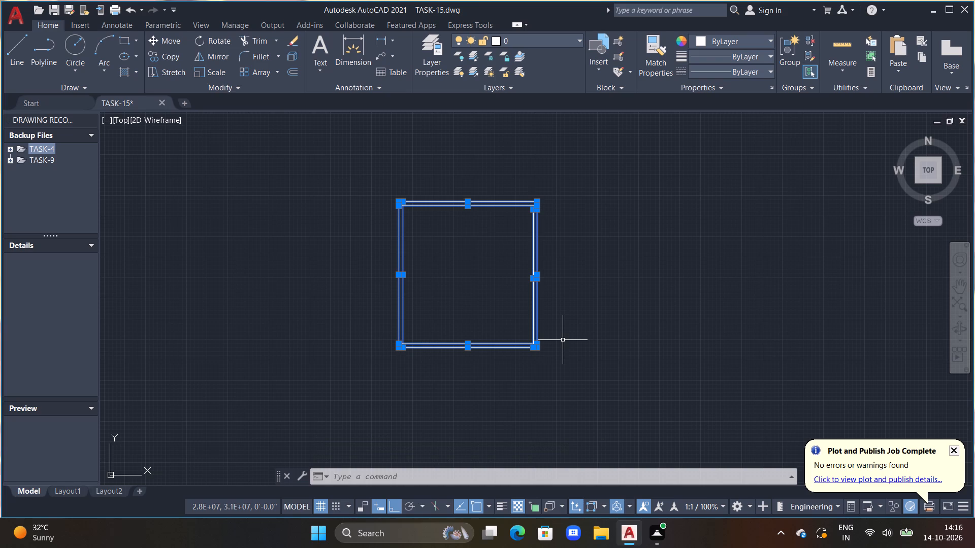
key("Delete")
key("Delete")
key("Delete")
key("Delete")
key("Delete")
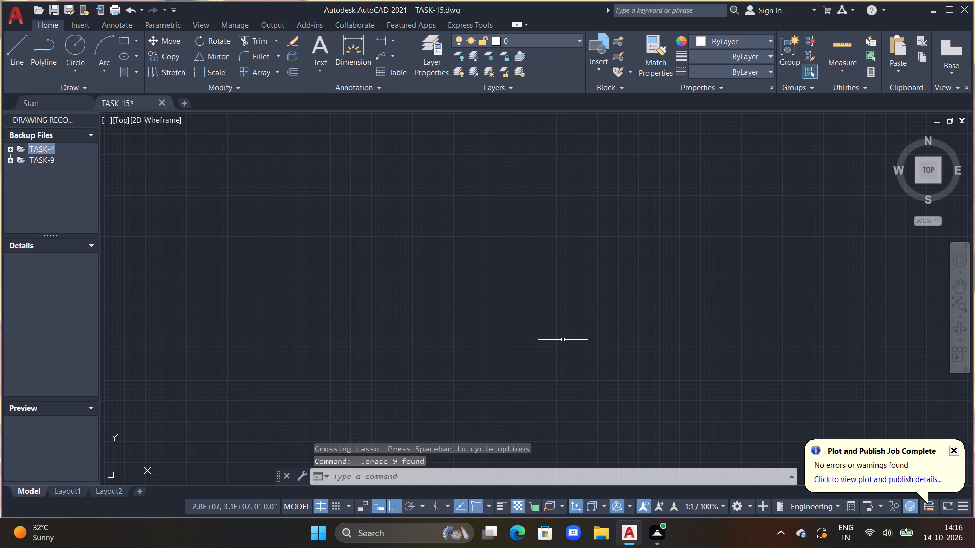
key("grave")
key("Escape")
key("Escape")
key("Escape")
key("Escape")
key("Escape")
Draw a 28' horizontal top edge and continue with a 44'2" vertical line downward from its right end.
type("L")
key("space")
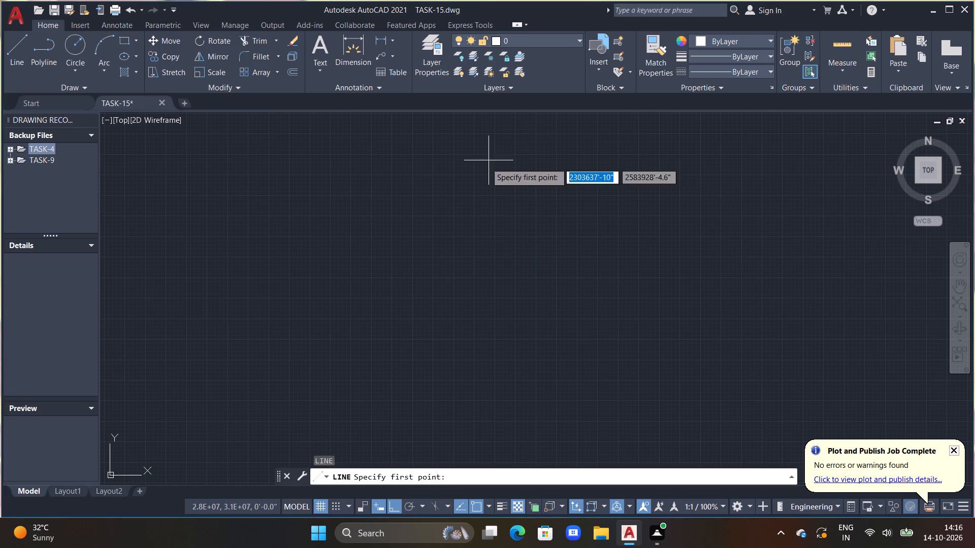
left_click_drag(414, 182, 581, 190)
type("28'")
key("Return")
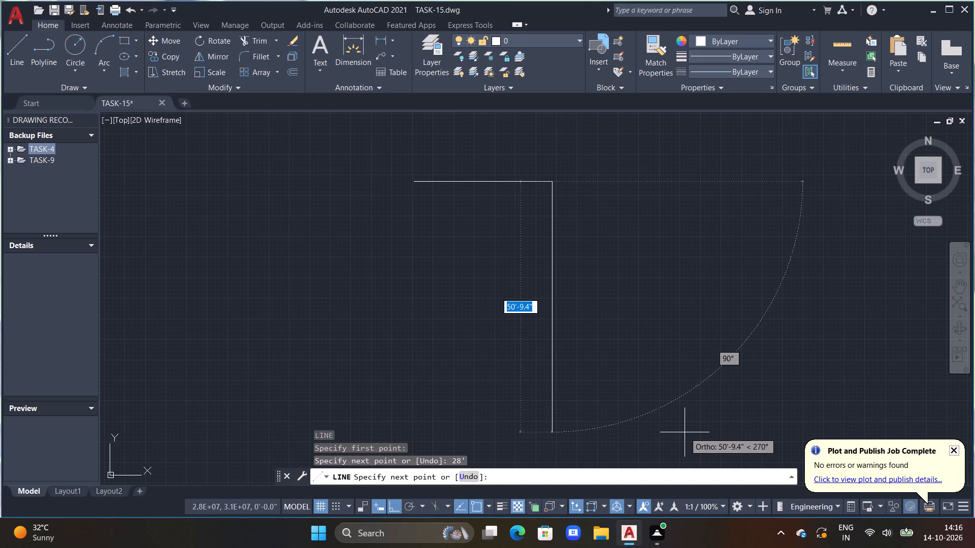
type("44'")
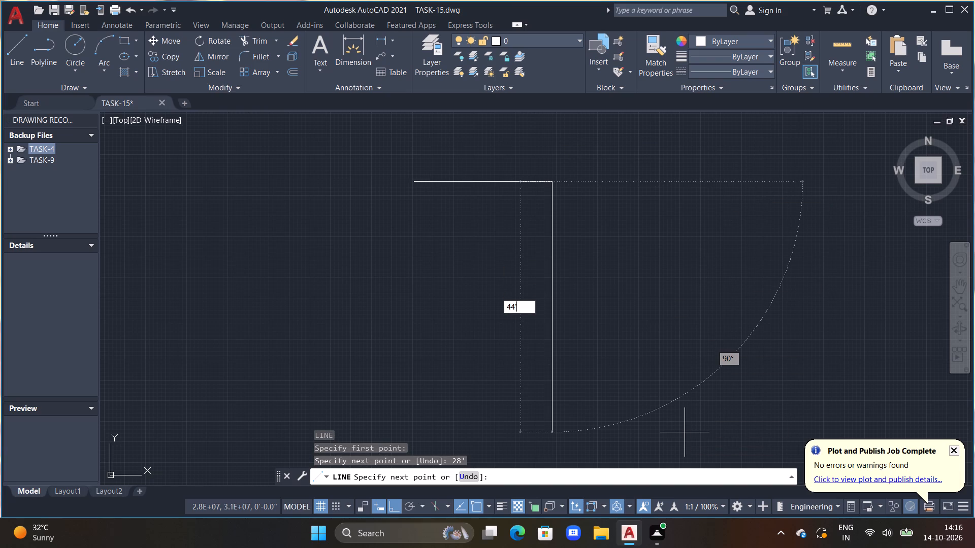
type("2\"")
key("Return")
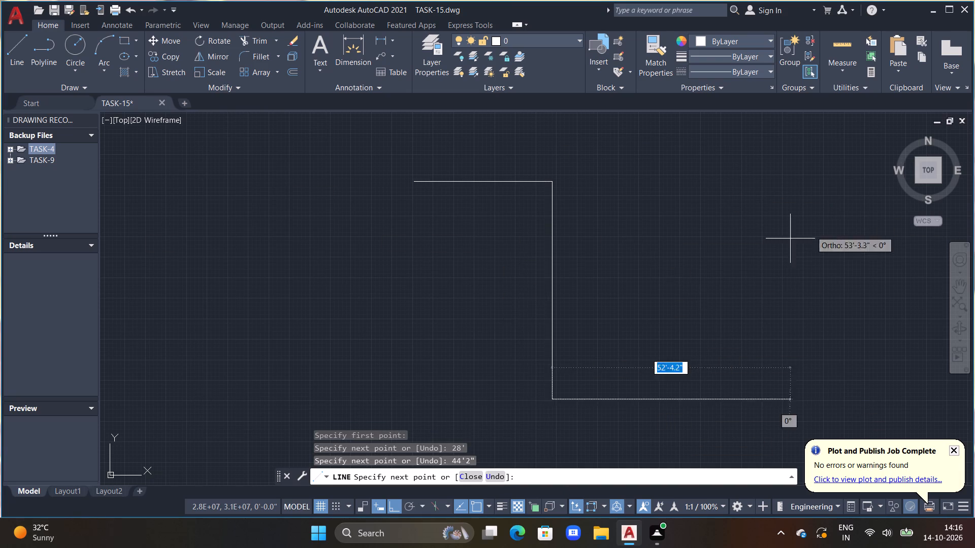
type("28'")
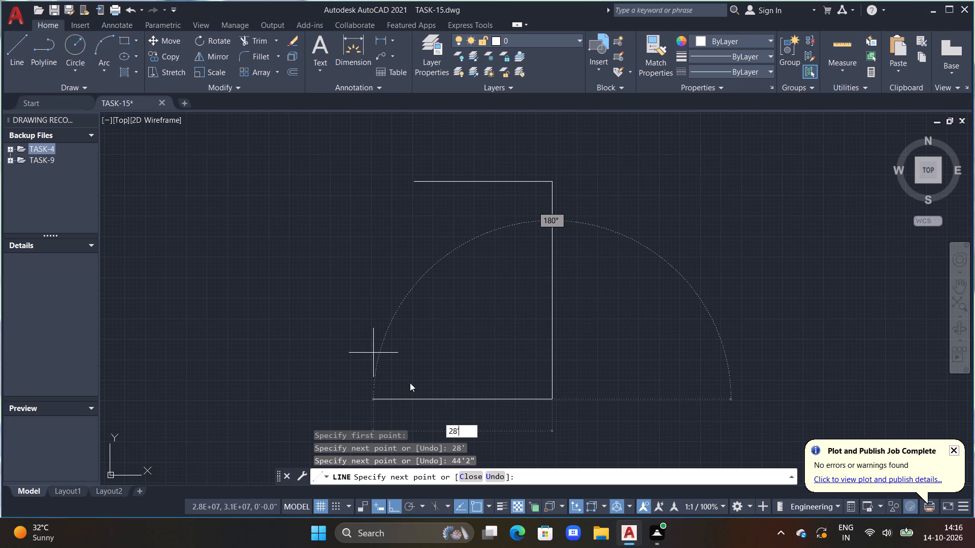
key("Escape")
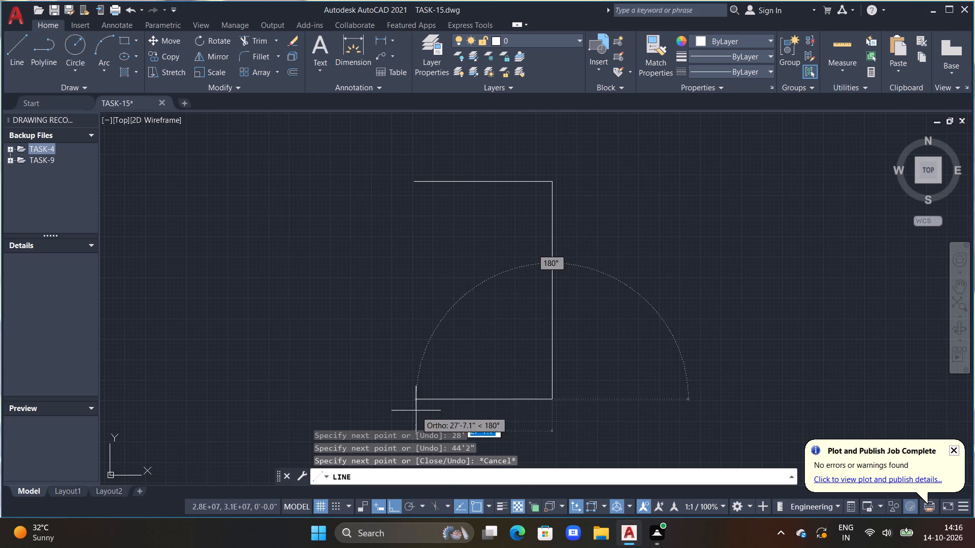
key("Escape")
Draw a 28' bottom edge leftward from the vertical line's lower end, and close the left side up to the top edge's left end.
key("l")
key("space")
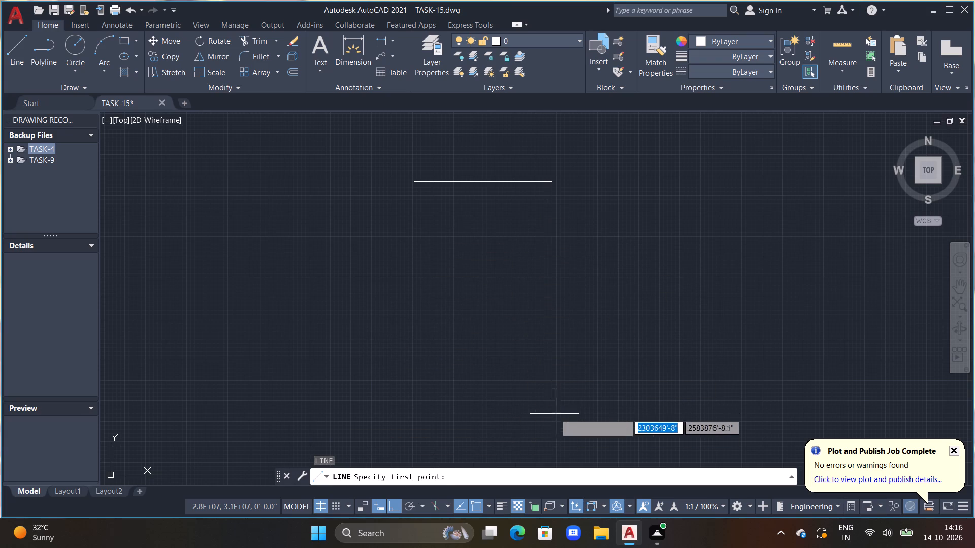
left_click_drag(553, 398, 544, 398)
type("28'")
key("Return")
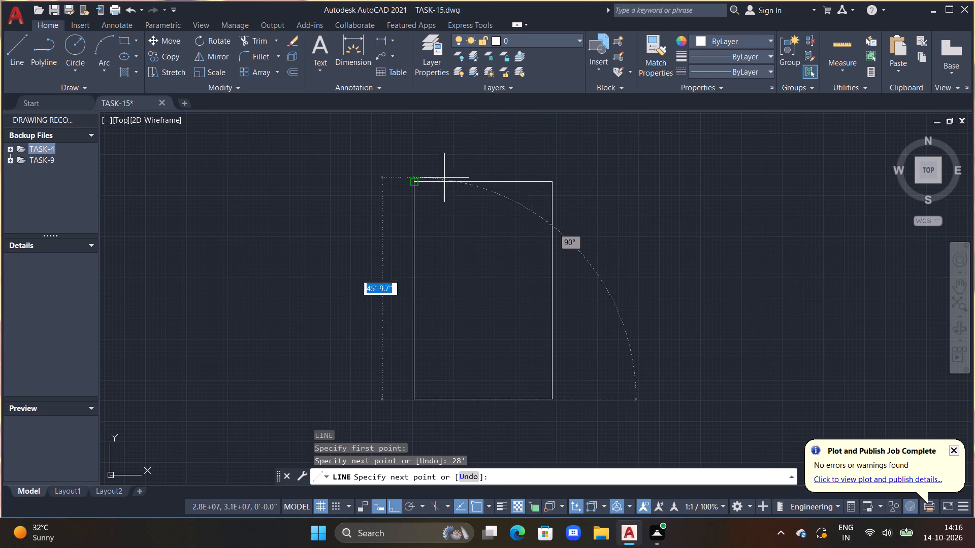
left_click(418, 181)
key("Escape")
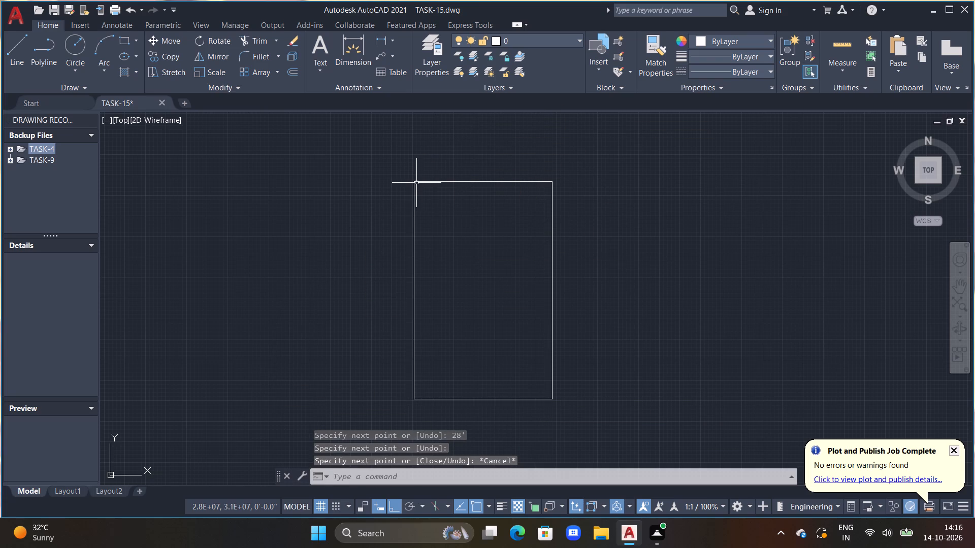
Offset all four edges of the 28' by 44'2" outline 9" inward to form the outer walls.
type("OFF 9\"")
key("Return")
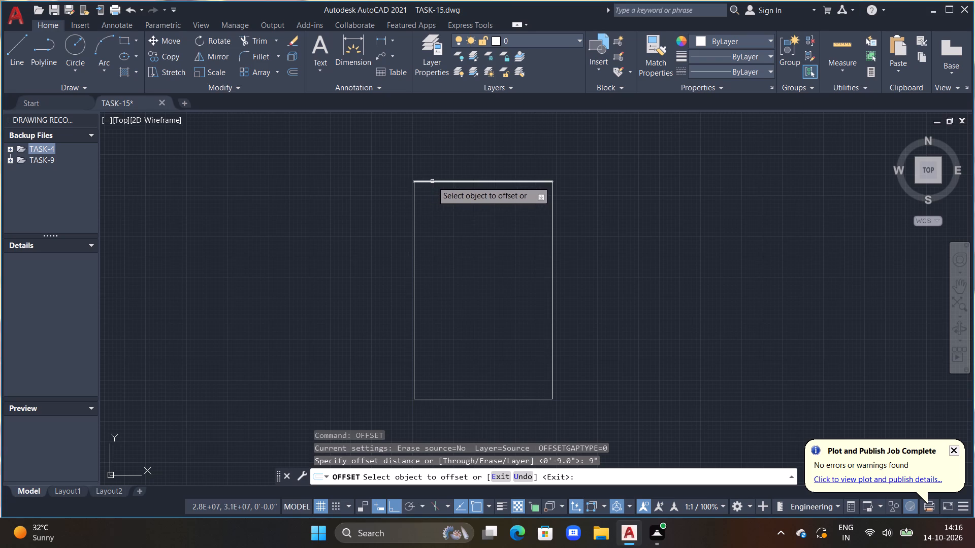
left_click(432, 181)
left_click(438, 289)
left_click(415, 265)
left_click_drag(443, 286, 459, 281)
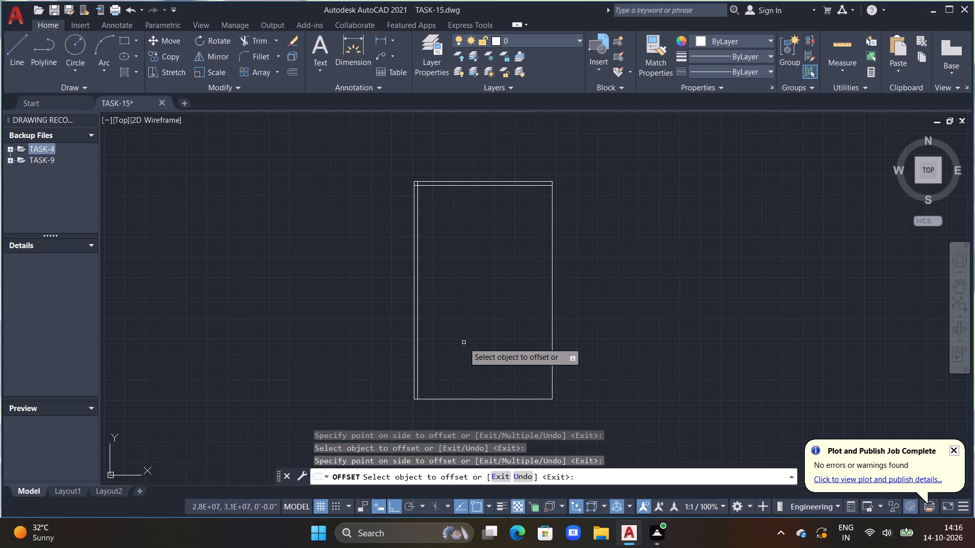
left_click(480, 397)
left_click_drag(478, 400, 478, 389)
left_click_drag(478, 359, 480, 358)
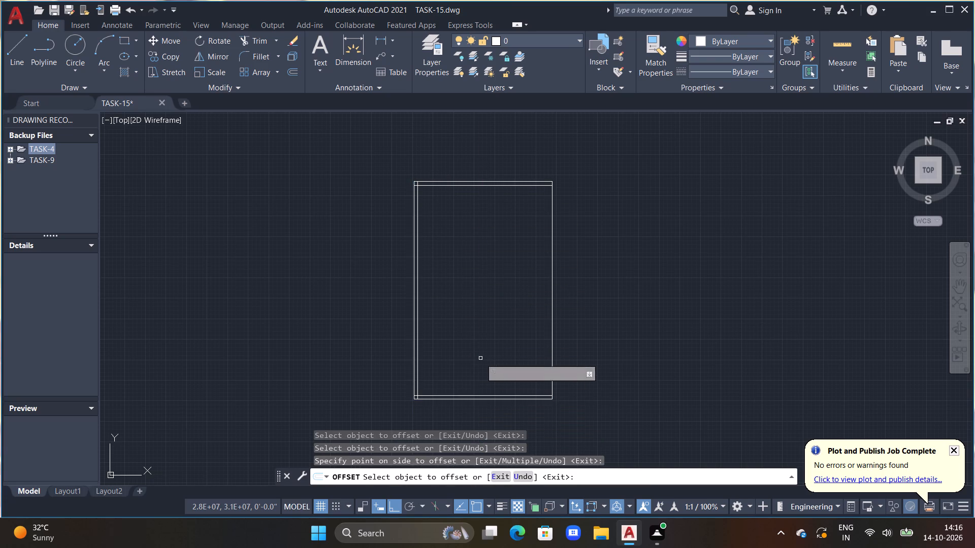
left_click_drag(480, 358, 486, 361)
left_click_drag(552, 372, 545, 372)
left_click(483, 361)
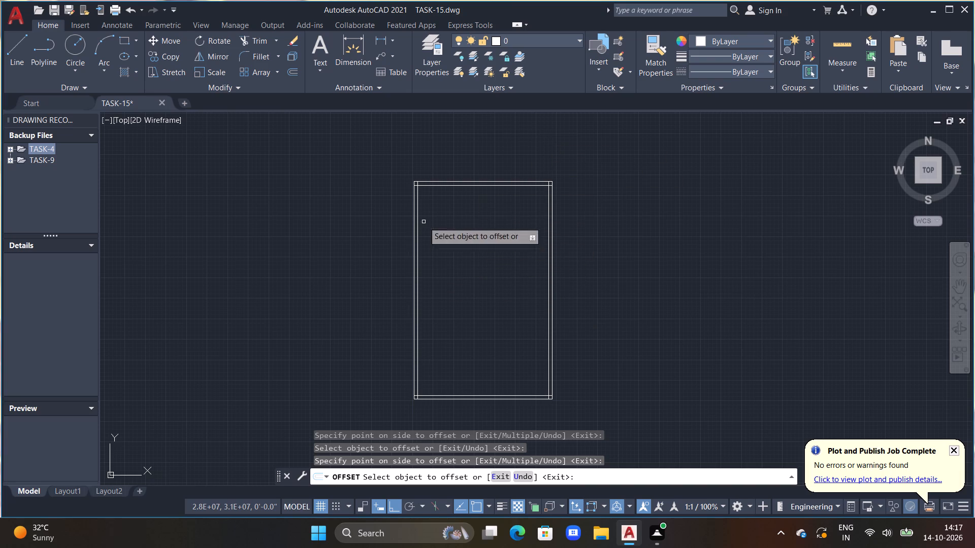
key("Escape")
key("Escape")
key("Escape")
Trim the overlapping ends of the inner wall lines at the outline's two top corners.
middle_click_drag(438, 240, 501, 277)
key("t")
key("r")
key("space")
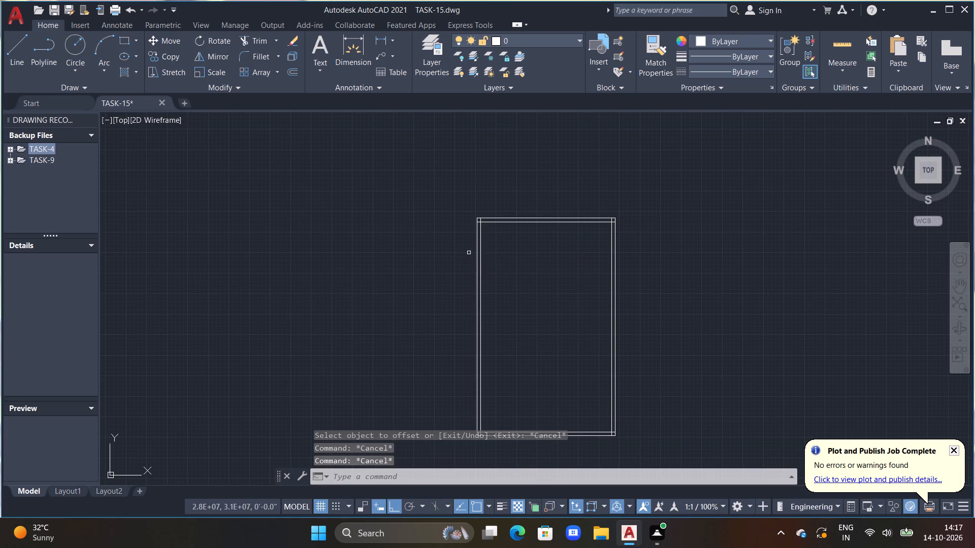
scroll(512, 190, "up", 2)
scroll(461, 288, "up", 3)
left_click(325, 212)
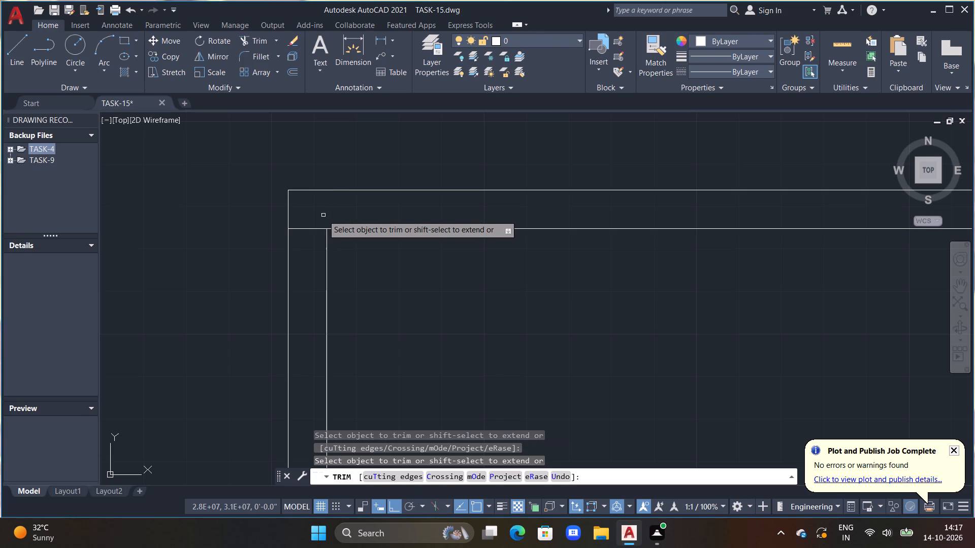
left_click_drag(313, 226, 302, 246)
scroll(334, 241, "down", 3)
middle_click_drag(473, 292, 307, 231)
scroll(530, 214, "up", 2)
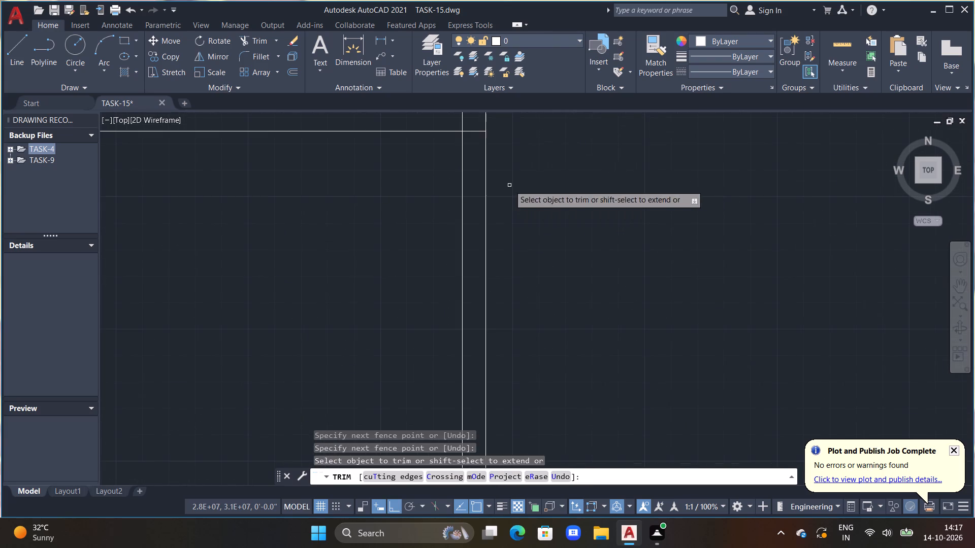
left_click_drag(459, 122, 472, 149)
scroll(472, 149, "down", 2)
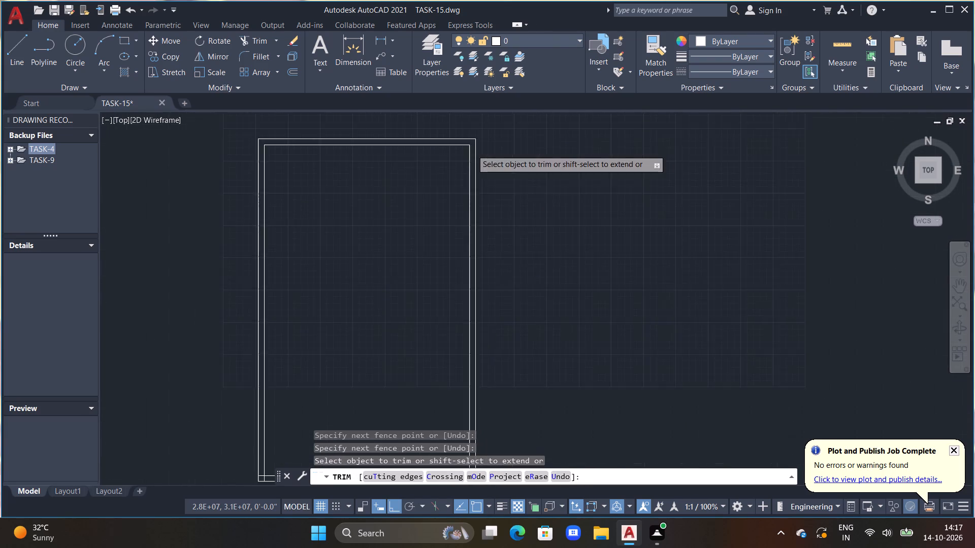
Trim the overlapping ends of the inner wall lines at the outline's two bottom corners.
scroll(471, 150, "down", 2)
middle_click_drag(412, 248, 468, 159)
scroll(405, 275, "up", 4)
scroll(310, 315, "up", 1)
middle_click_drag(384, 282, 449, 239)
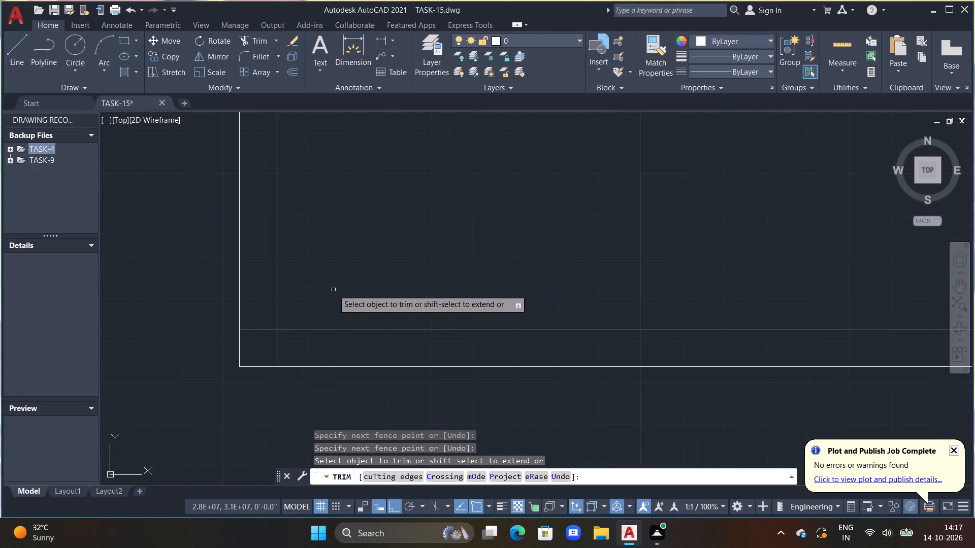
left_click_drag(253, 322, 318, 351)
scroll(330, 332, "down", 4)
middle_click_drag(565, 378, 503, 356)
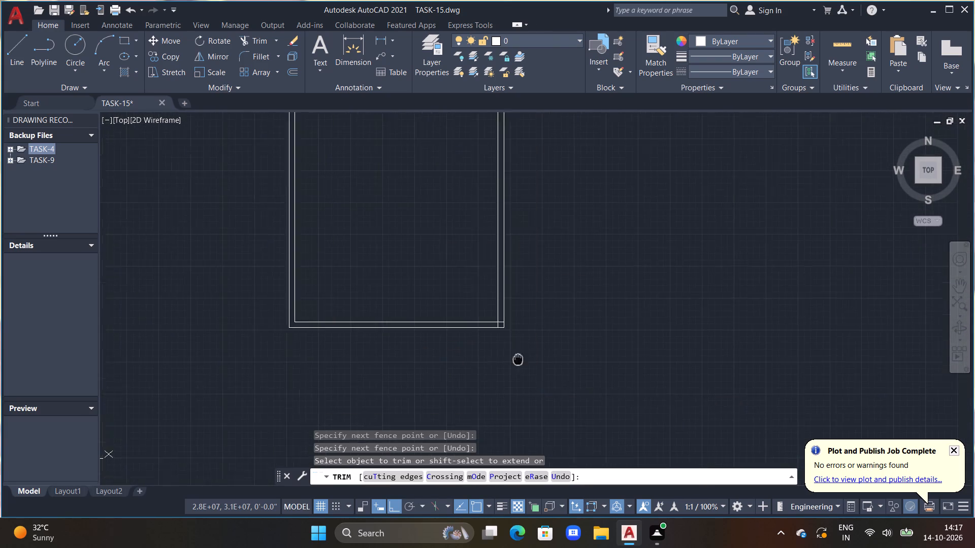
middle_click_drag(503, 356, 484, 353)
scroll(482, 316, "up", 4)
left_click_drag(317, 291, 270, 341)
scroll(288, 323, "down", 4)
key("Escape")
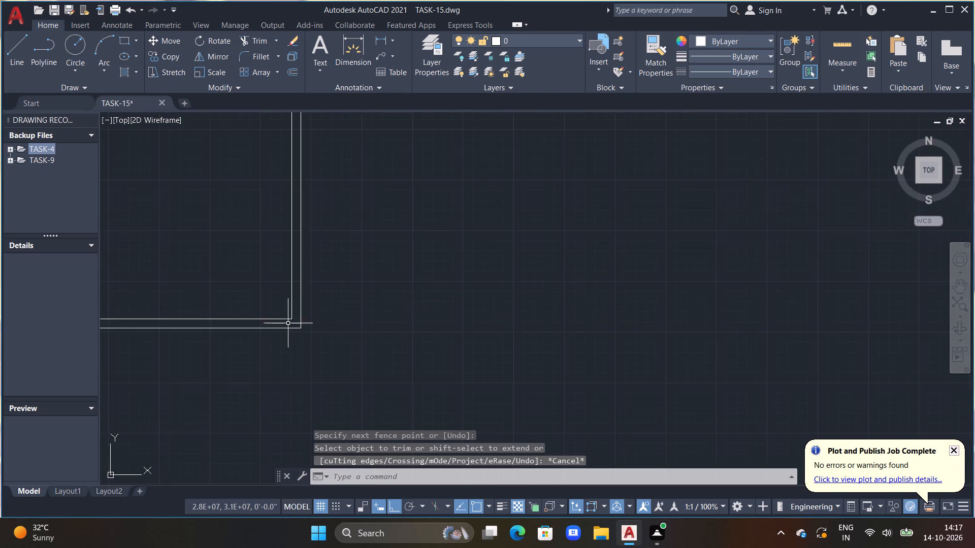
scroll(288, 323, "down", 2)
middle_click_drag(287, 286, 537, 338)
key("Escape")
key("Escape")
key("Escape")
Offset the inner line of the left wall 10' to the right, into the plan.
middle_click(500, 315)
scroll(500, 315, "up", 3)
key("Escape")
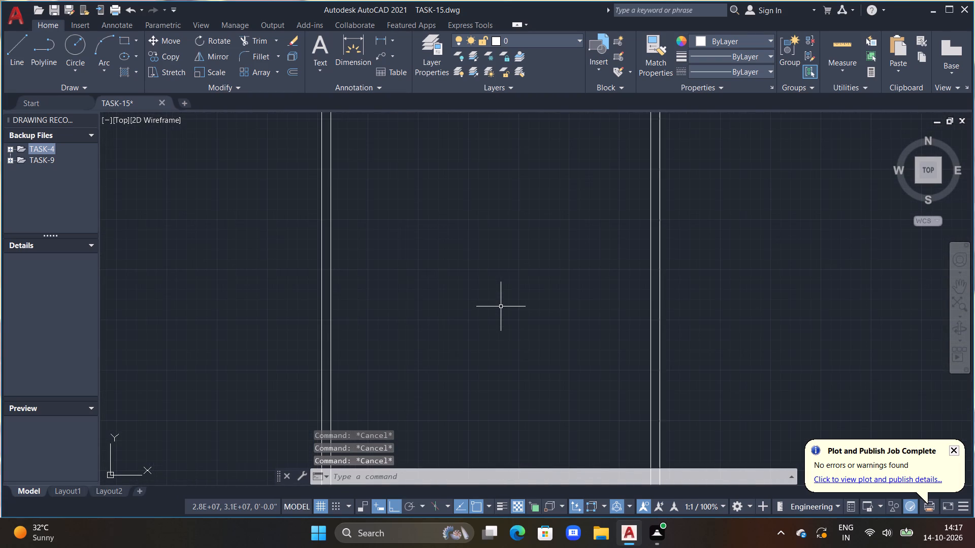
key("Escape")
scroll(458, 299, "down", 2)
key("Escape")
type("OFF")
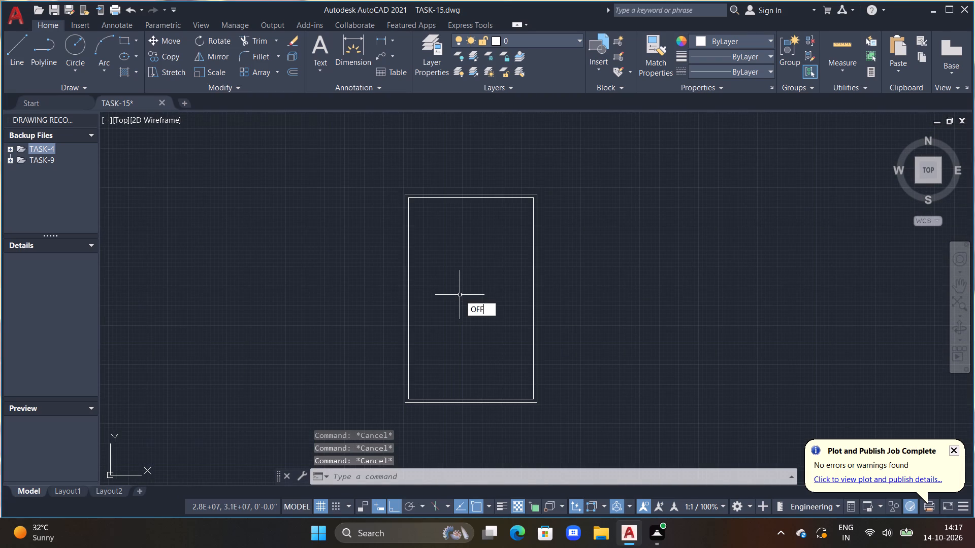
key("space")
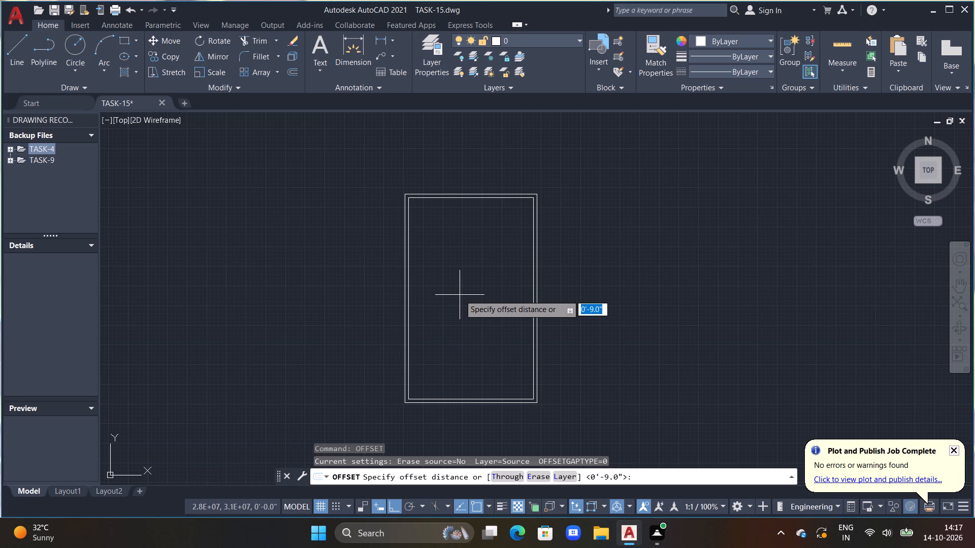
type("10'")
key("Return")
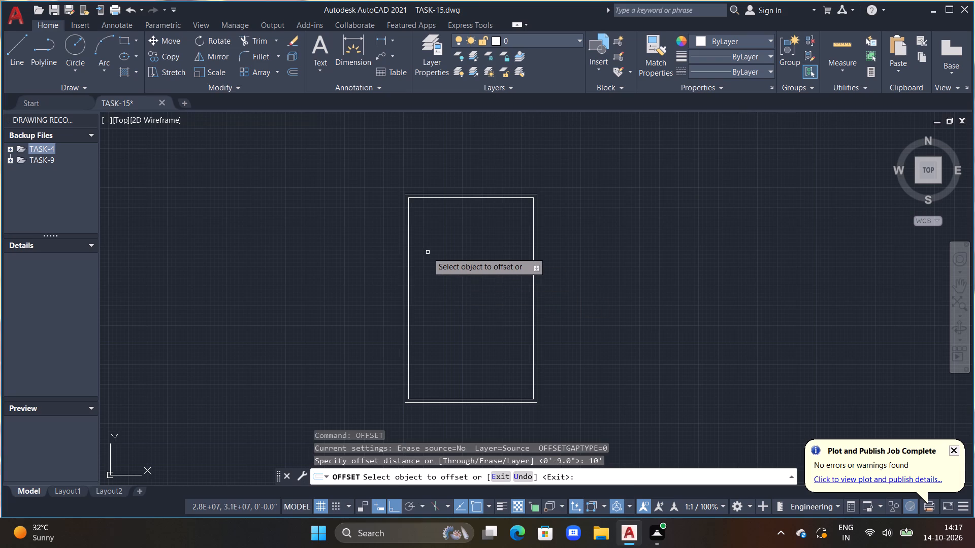
left_click_drag(408, 256, 459, 258)
left_click(595, 264)
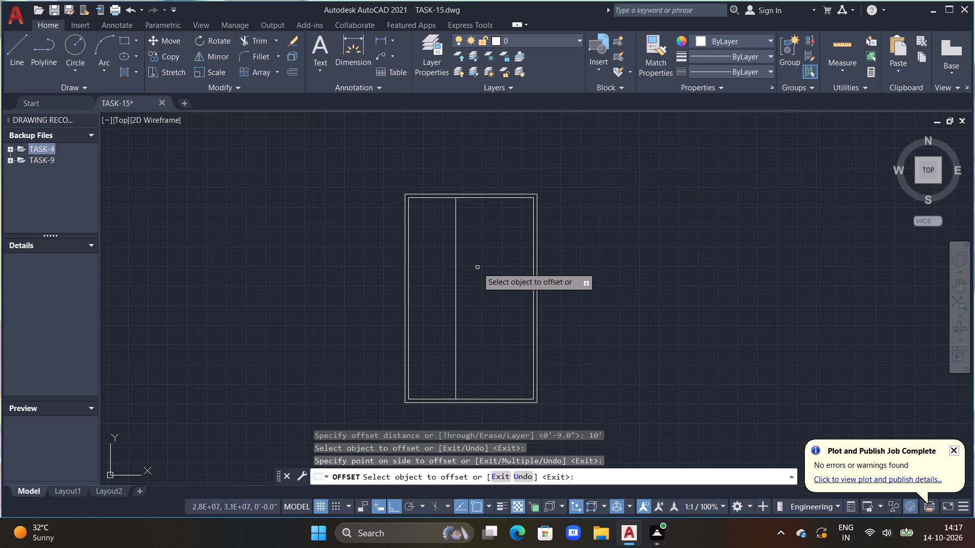
Offset the new vertical partition line 4.5" to the right to give the partition its thickness.
left_click(457, 238)
type("4.5\"")
key("Return")
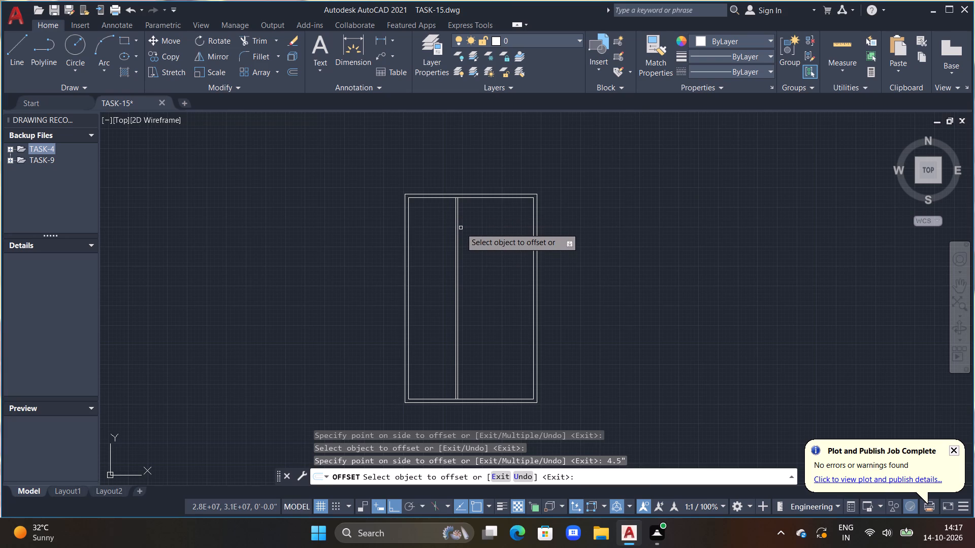
Offset the right-hand line of the vertical partition 7' to the right, into the plan.
left_click_drag(458, 225, 468, 230)
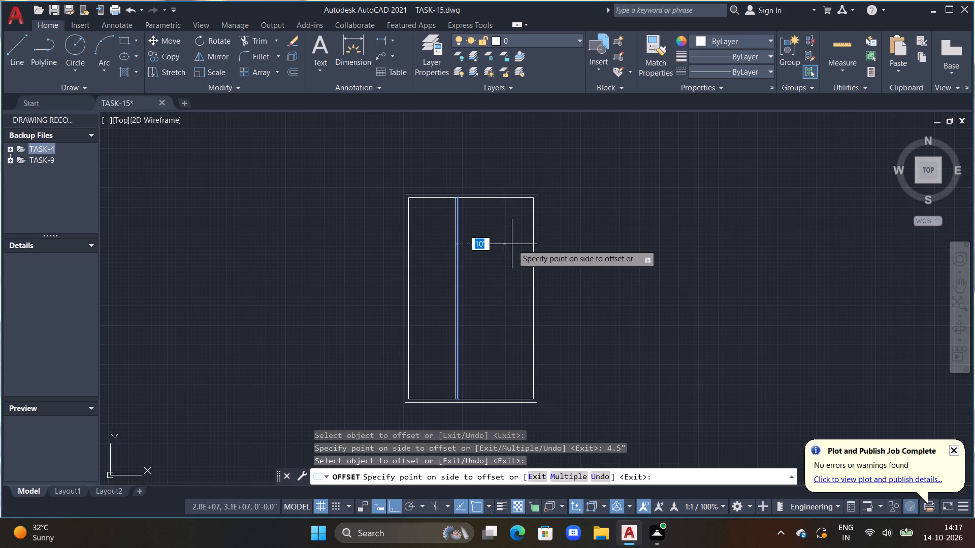
type("4'")
key("BackSpace")
key("BackSpace")
type("7'")
key("Return")
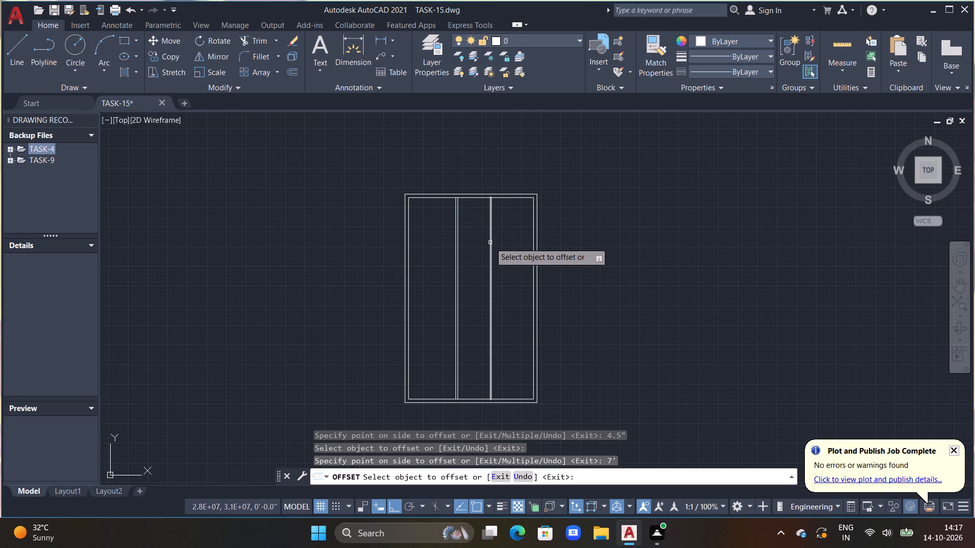
Offset the new vertical line 4.5" to the right to give the second partition its thickness.
left_click_drag(490, 243, 498, 246)
type("45")
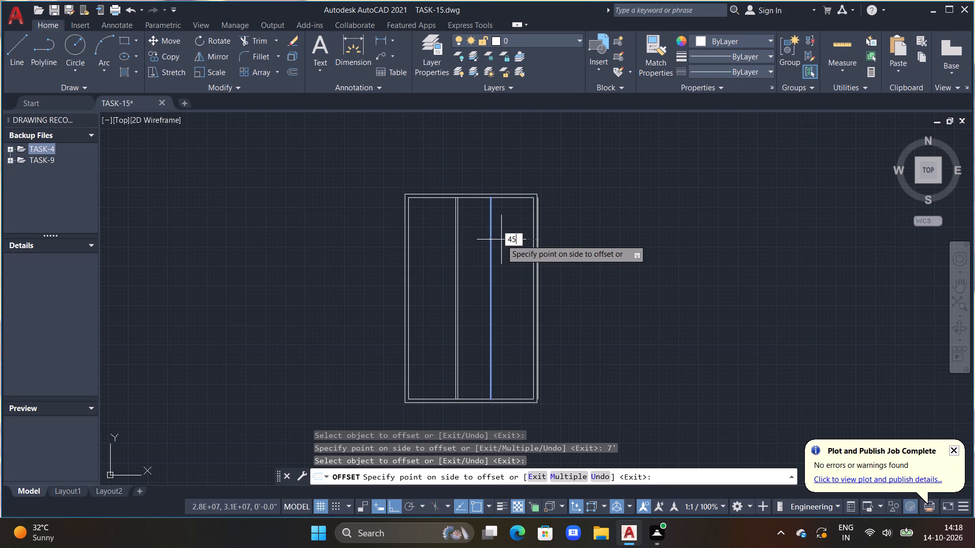
key("BackSpace")
key("BackSpace")
type("4.")
type("5\"")
key("Return")
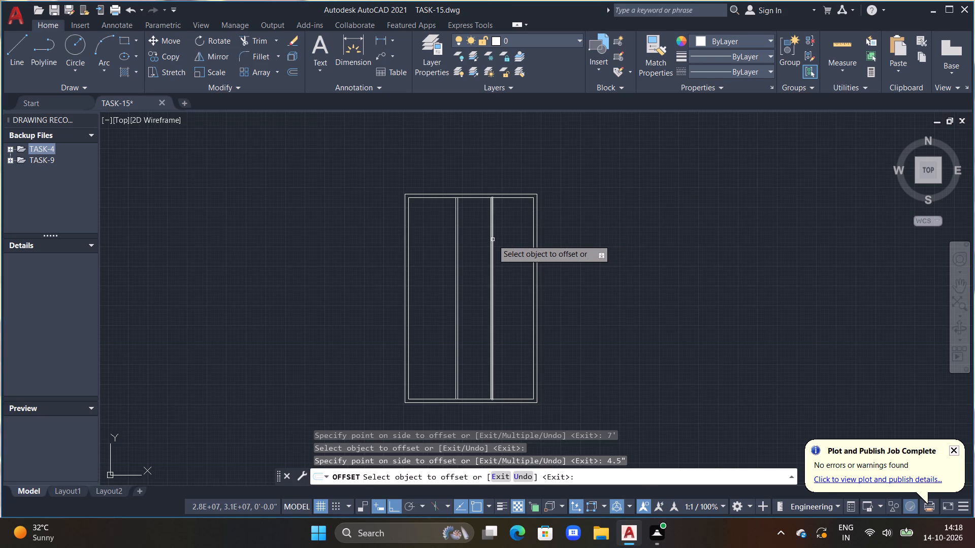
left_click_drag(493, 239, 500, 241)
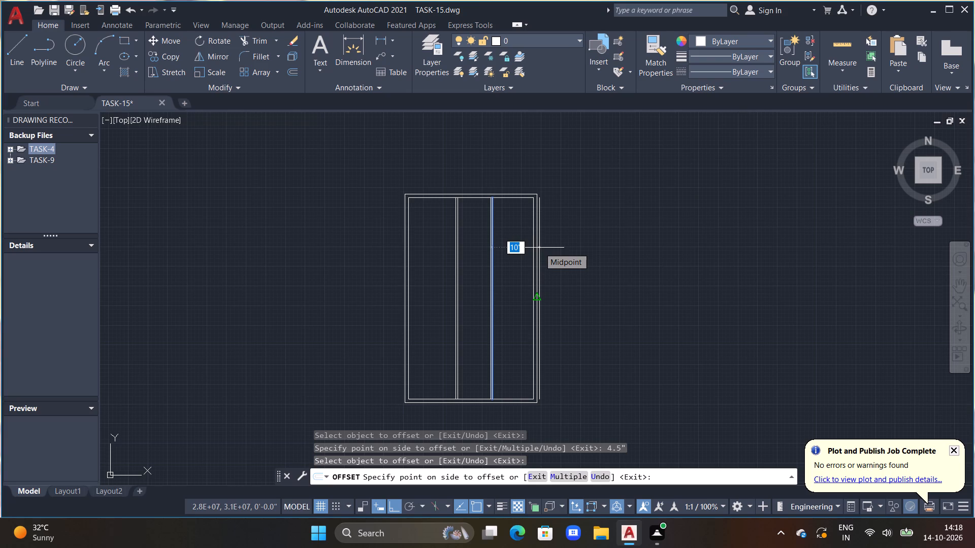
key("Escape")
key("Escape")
Offset the inner line of the top wall 9'6" downward, into the plan.
middle_click_drag(512, 215, 572, 223)
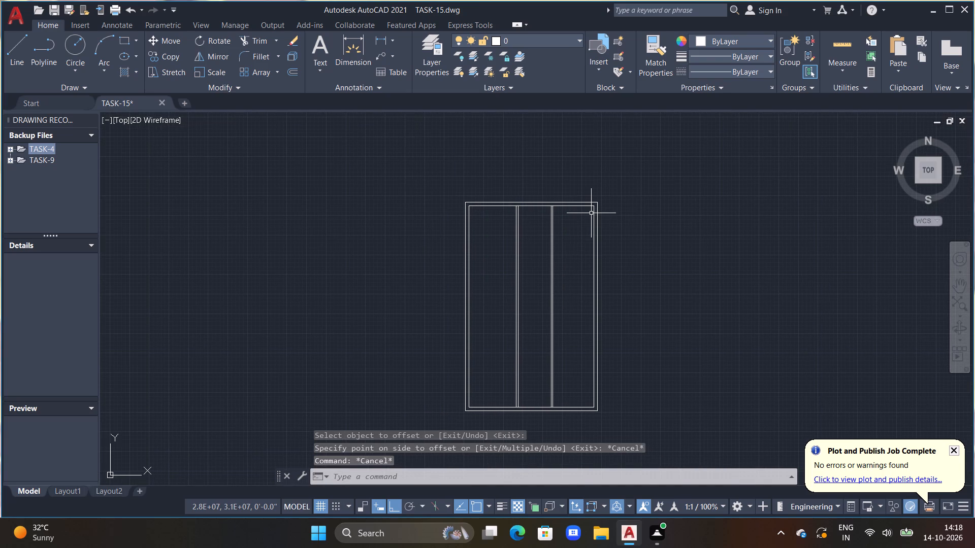
type("OFF")
key("space")
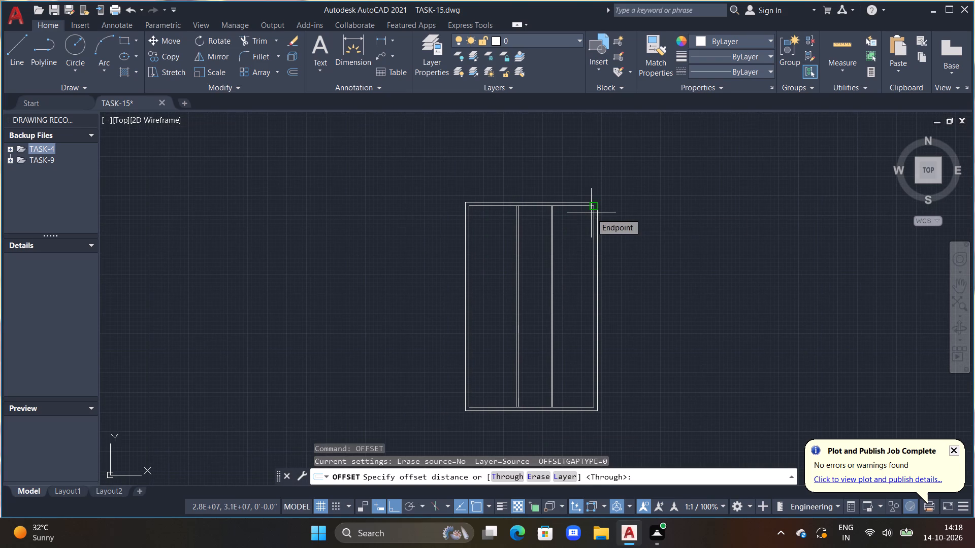
type("9'6")
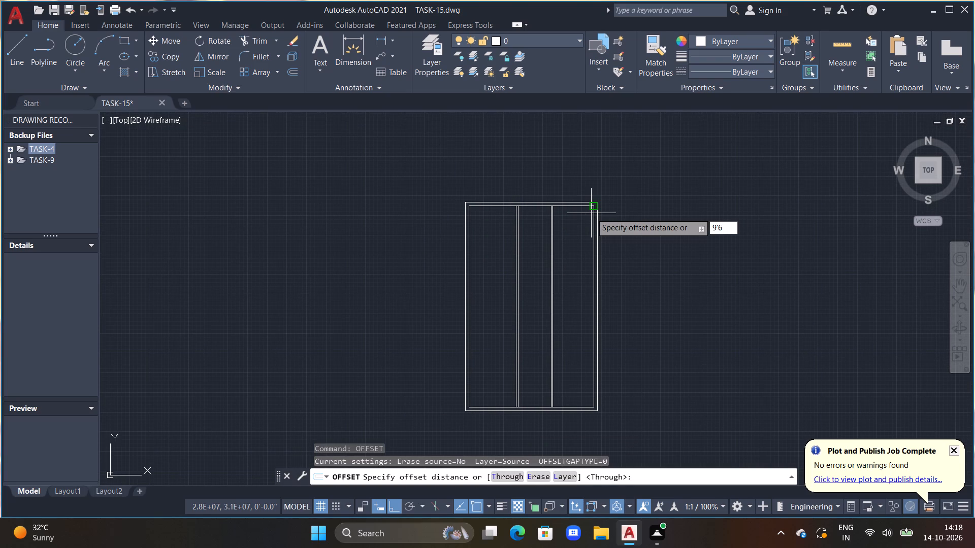
key("shift+quotedbl")
key("Return")
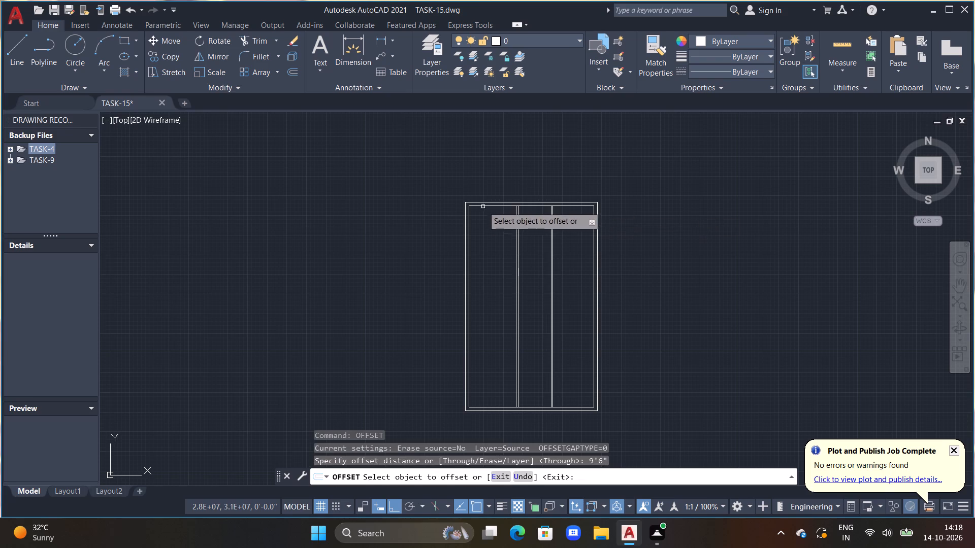
left_click(484, 204)
left_click(489, 276)
Offset the new horizontal line 4.5" downward to give the horizontal partition its thickness.
left_click_drag(487, 249, 489, 258)
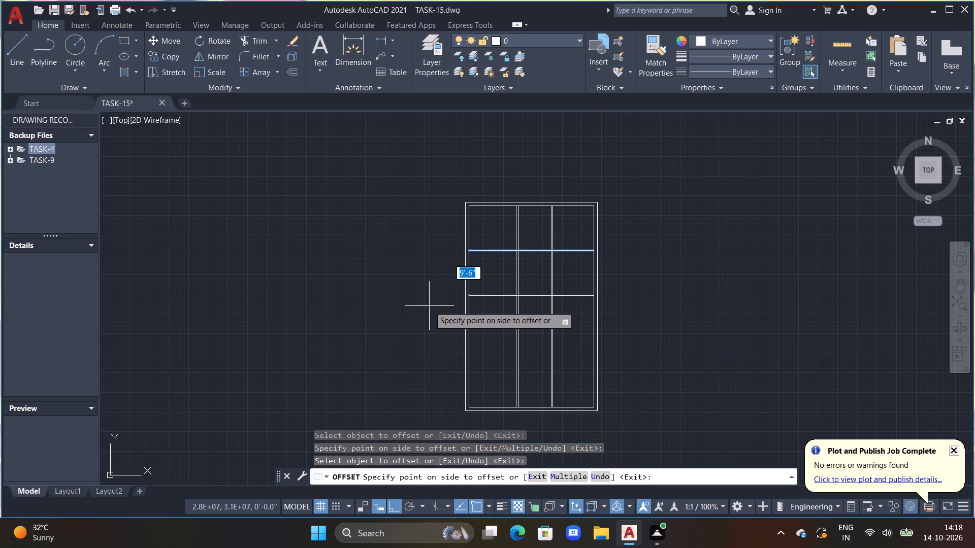
type("4.5\"")
key("Return")
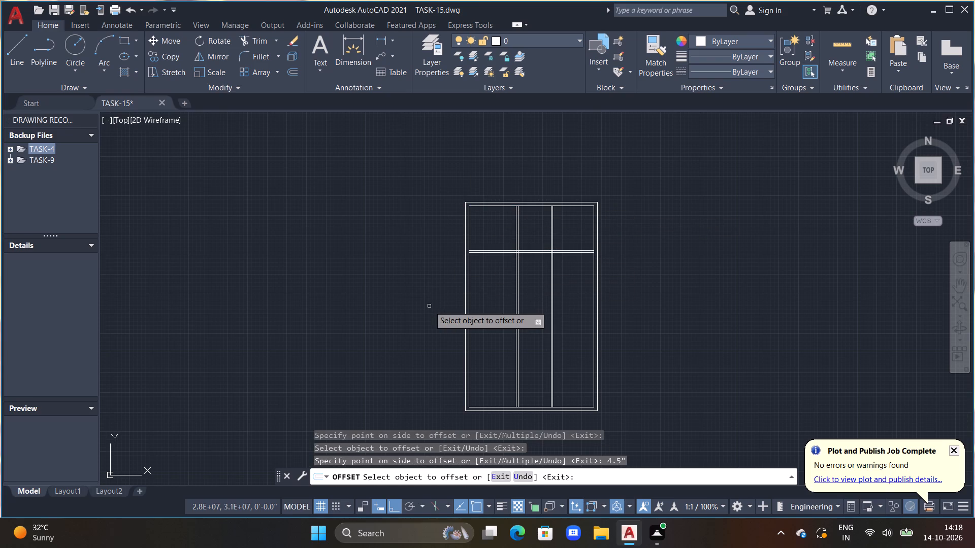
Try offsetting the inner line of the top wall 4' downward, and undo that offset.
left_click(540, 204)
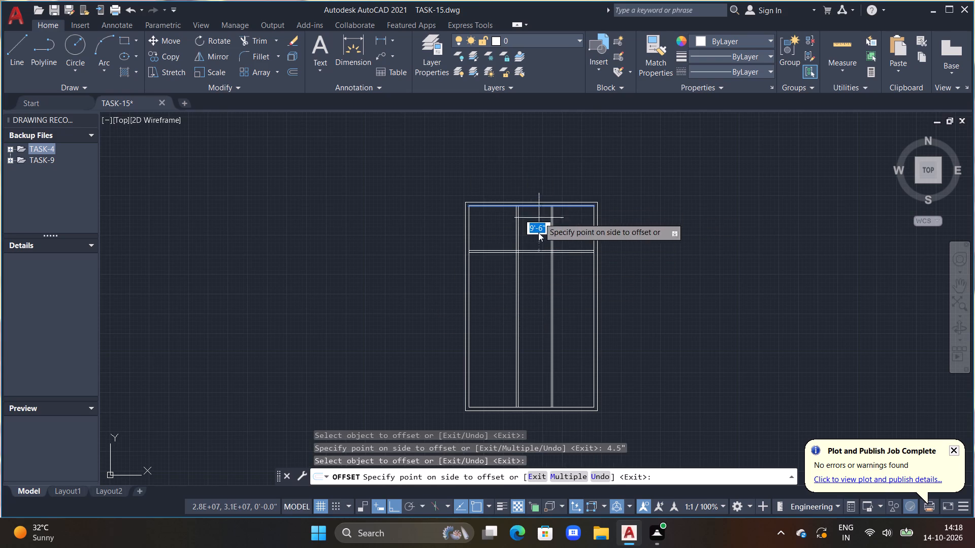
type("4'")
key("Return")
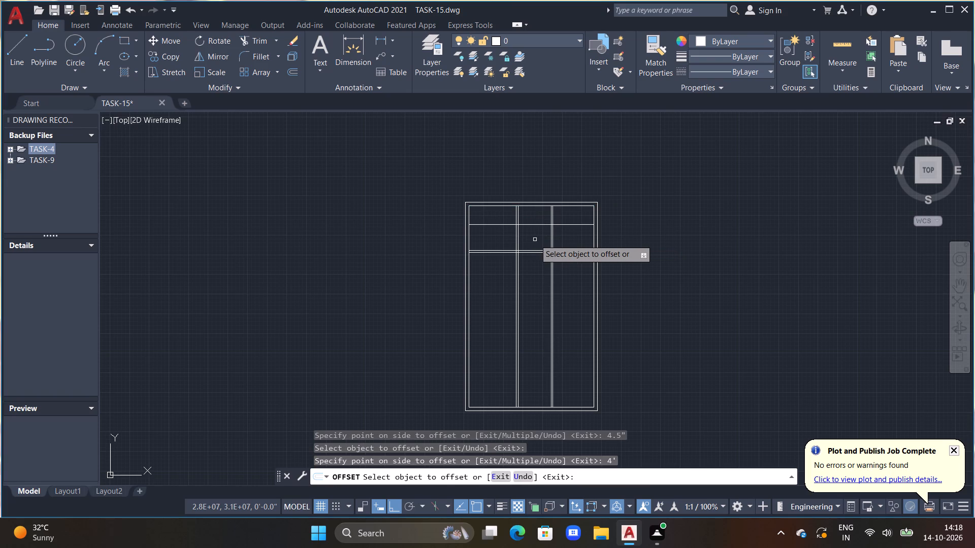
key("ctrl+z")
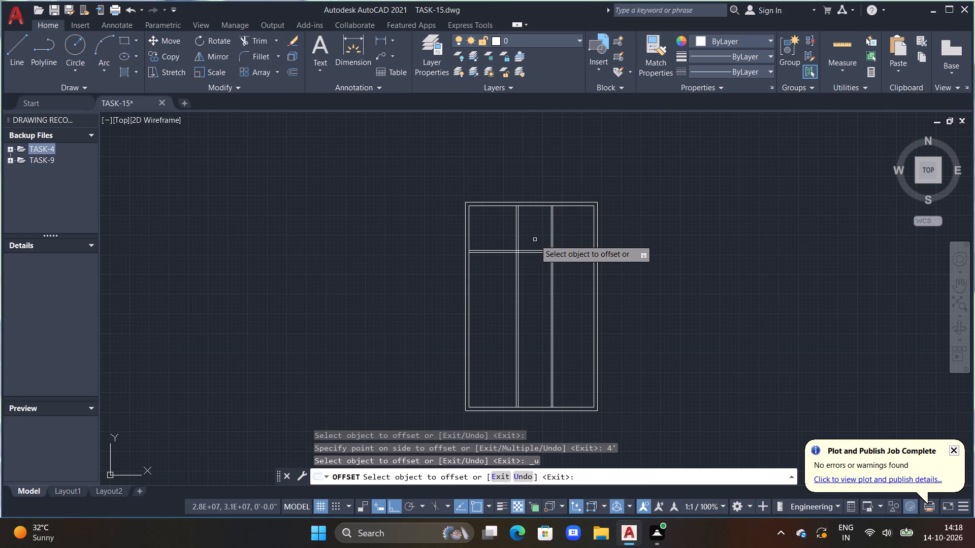
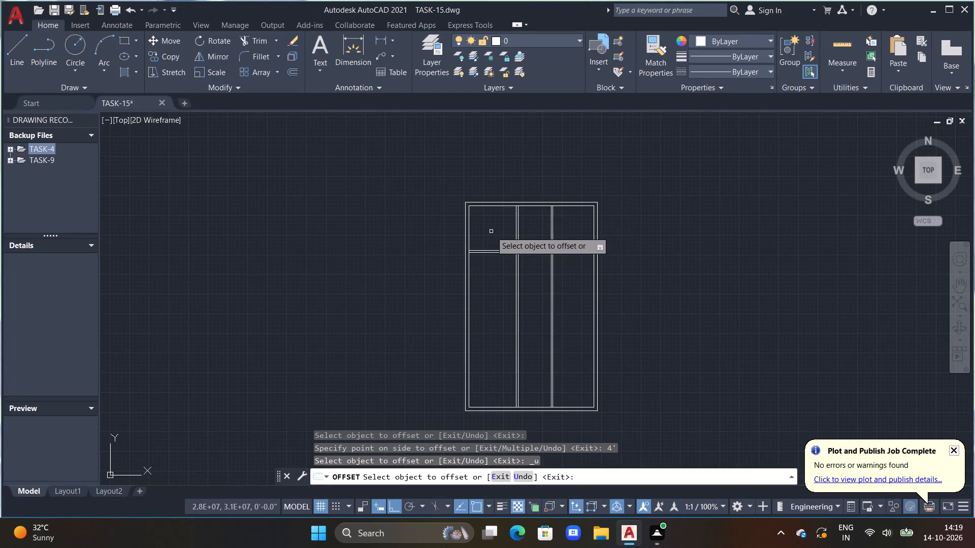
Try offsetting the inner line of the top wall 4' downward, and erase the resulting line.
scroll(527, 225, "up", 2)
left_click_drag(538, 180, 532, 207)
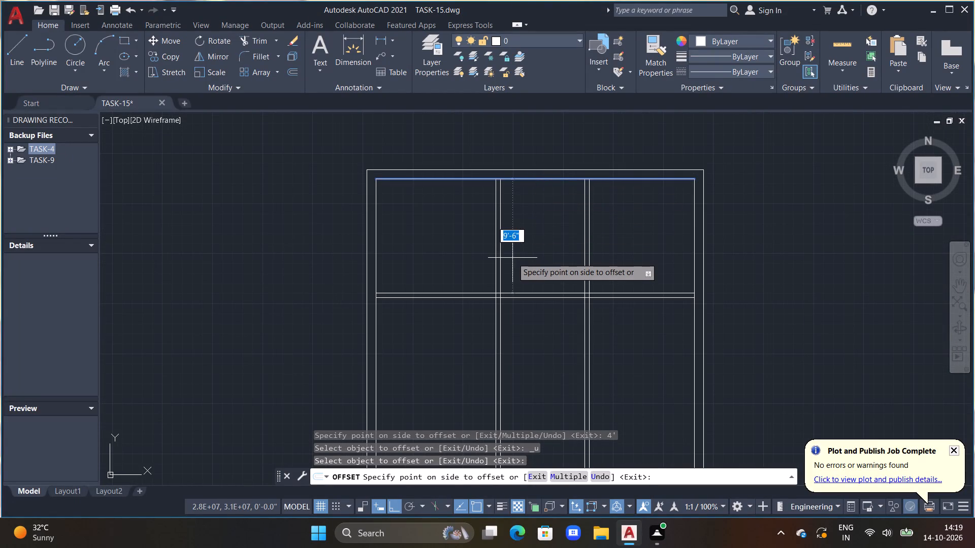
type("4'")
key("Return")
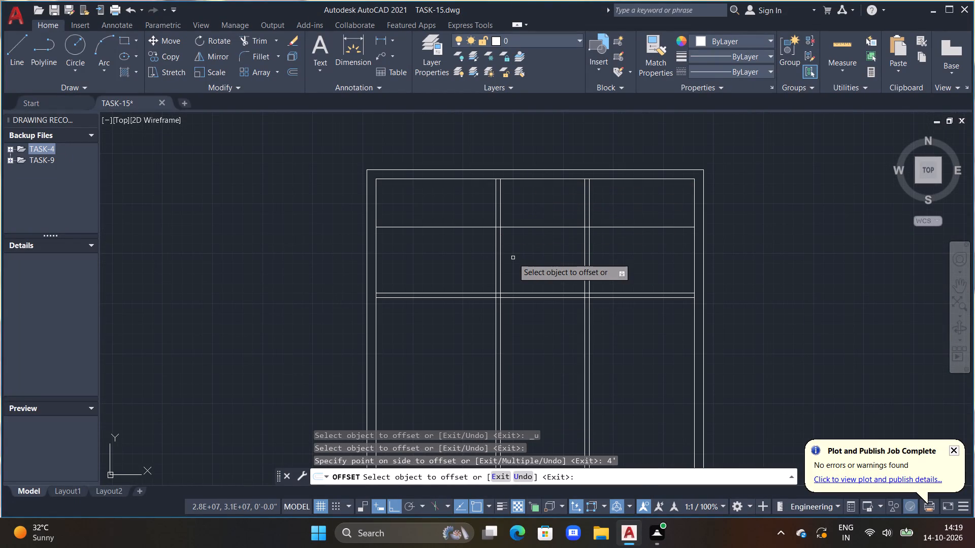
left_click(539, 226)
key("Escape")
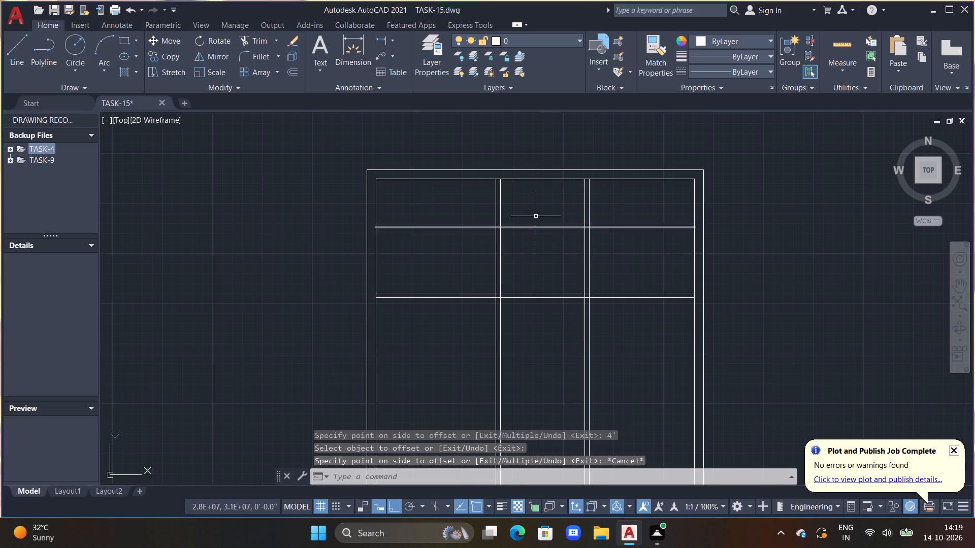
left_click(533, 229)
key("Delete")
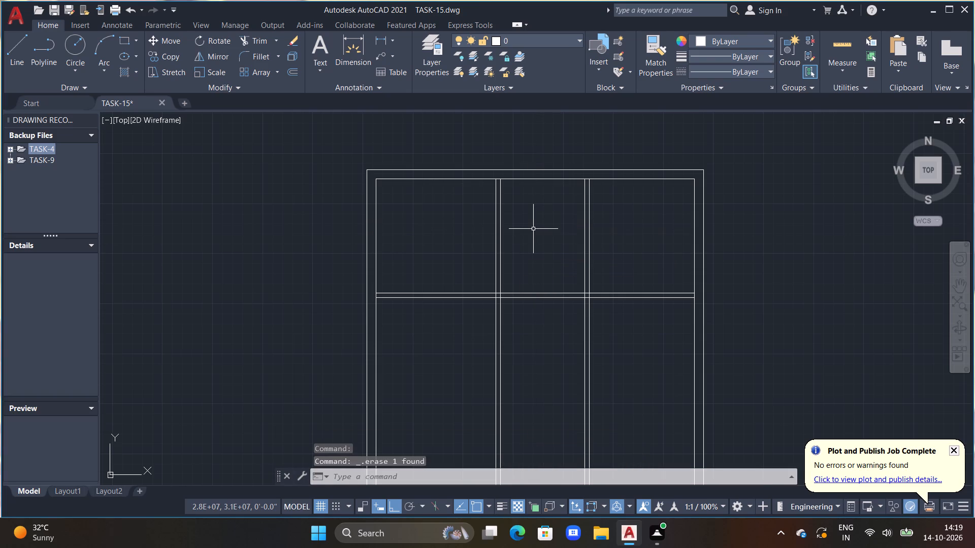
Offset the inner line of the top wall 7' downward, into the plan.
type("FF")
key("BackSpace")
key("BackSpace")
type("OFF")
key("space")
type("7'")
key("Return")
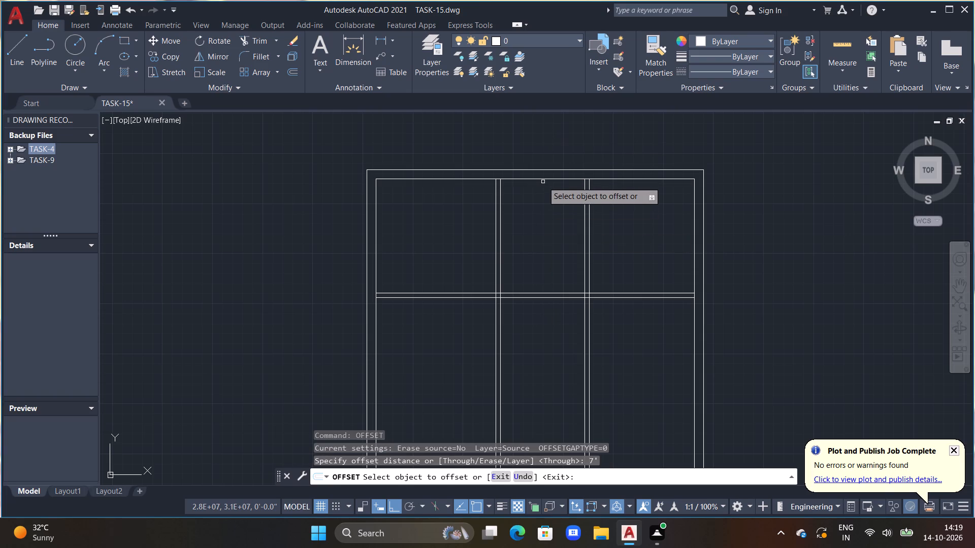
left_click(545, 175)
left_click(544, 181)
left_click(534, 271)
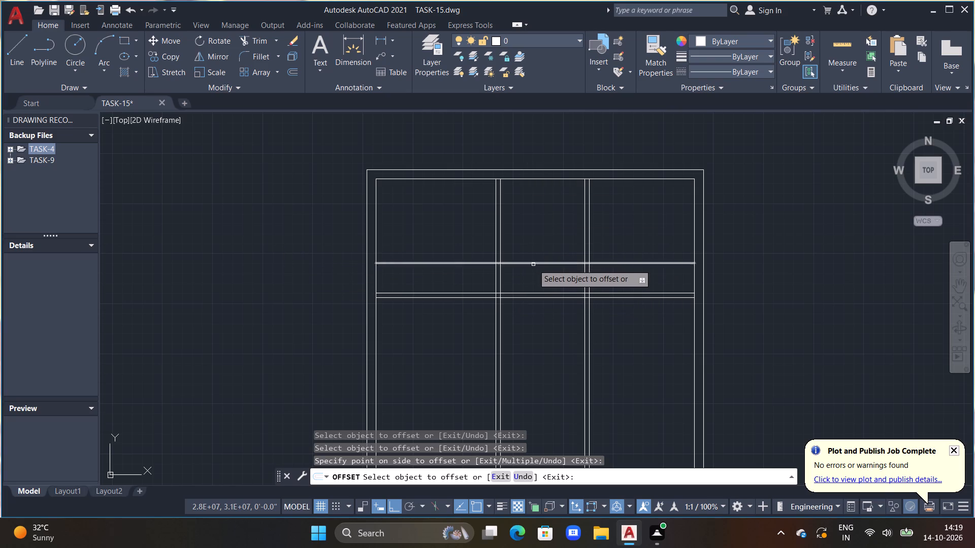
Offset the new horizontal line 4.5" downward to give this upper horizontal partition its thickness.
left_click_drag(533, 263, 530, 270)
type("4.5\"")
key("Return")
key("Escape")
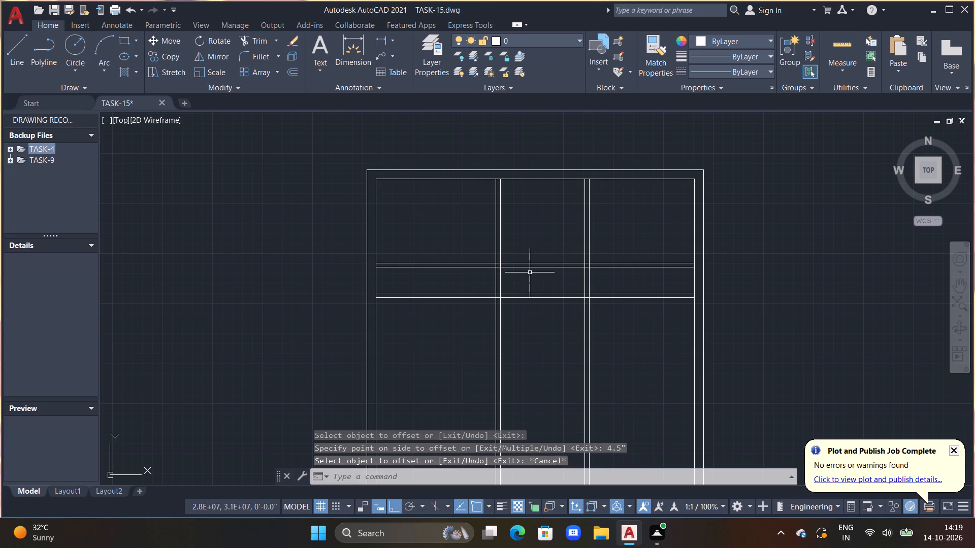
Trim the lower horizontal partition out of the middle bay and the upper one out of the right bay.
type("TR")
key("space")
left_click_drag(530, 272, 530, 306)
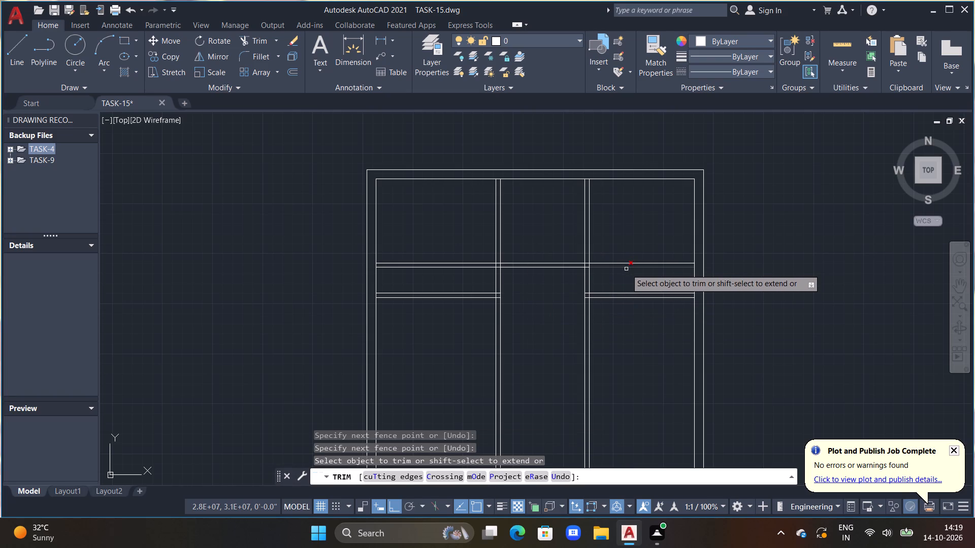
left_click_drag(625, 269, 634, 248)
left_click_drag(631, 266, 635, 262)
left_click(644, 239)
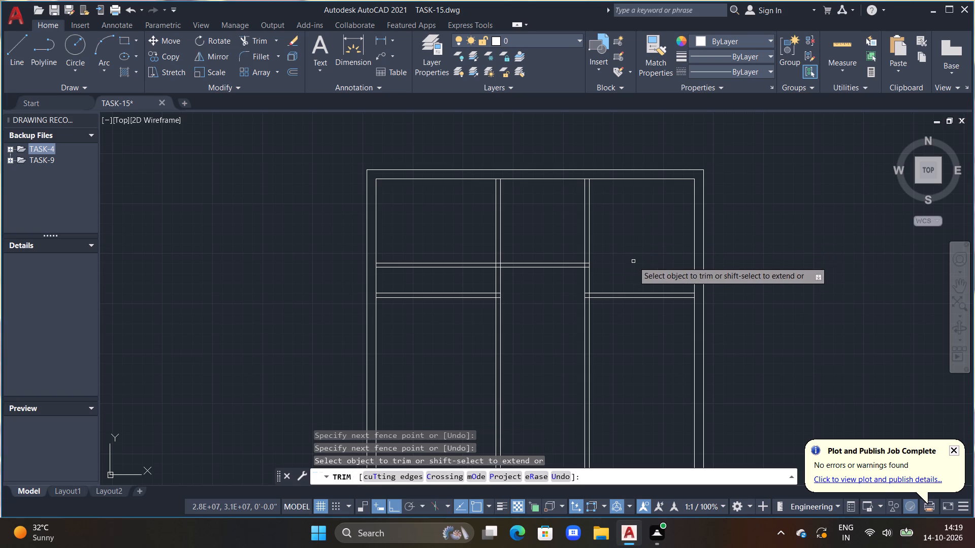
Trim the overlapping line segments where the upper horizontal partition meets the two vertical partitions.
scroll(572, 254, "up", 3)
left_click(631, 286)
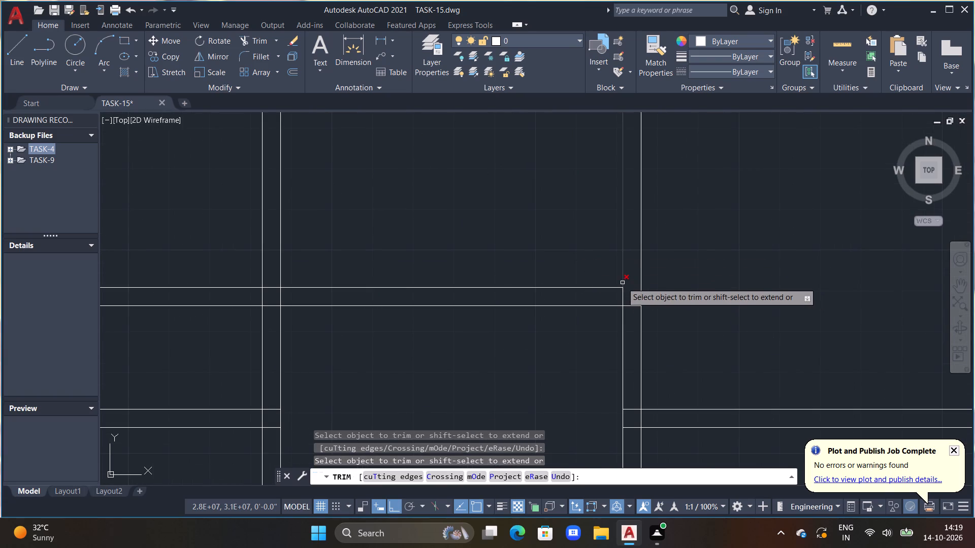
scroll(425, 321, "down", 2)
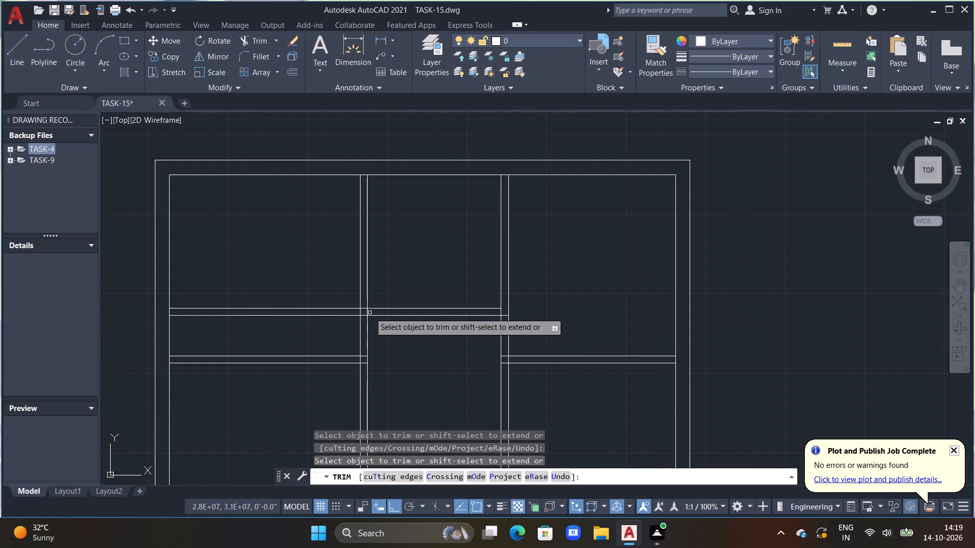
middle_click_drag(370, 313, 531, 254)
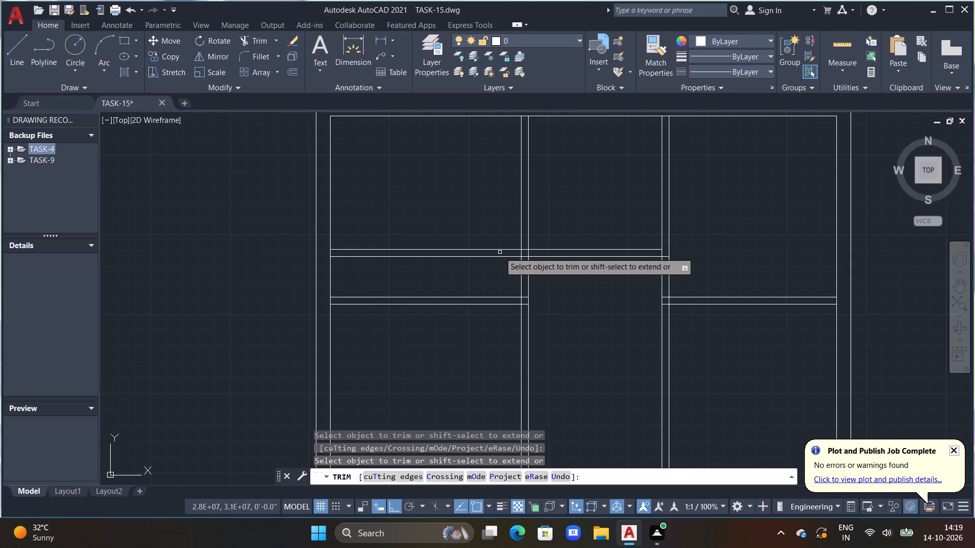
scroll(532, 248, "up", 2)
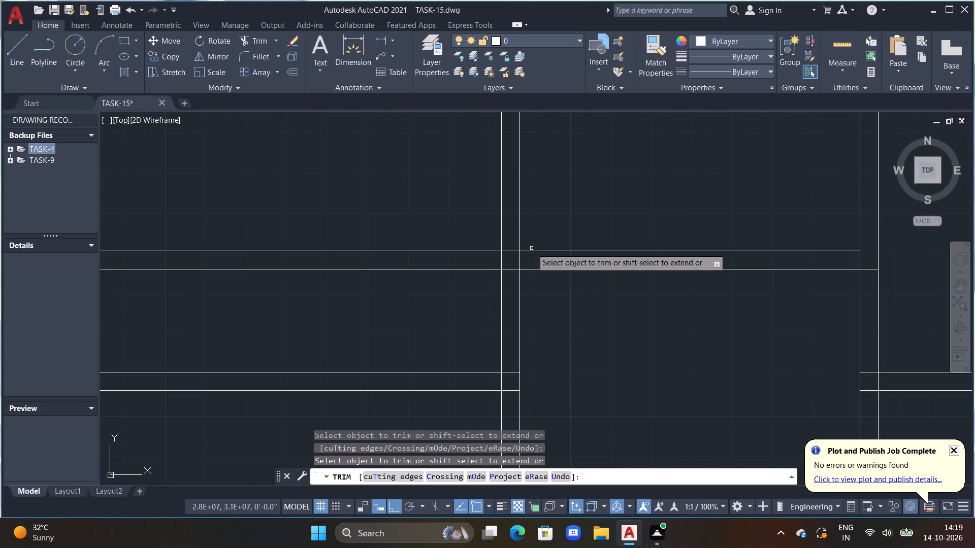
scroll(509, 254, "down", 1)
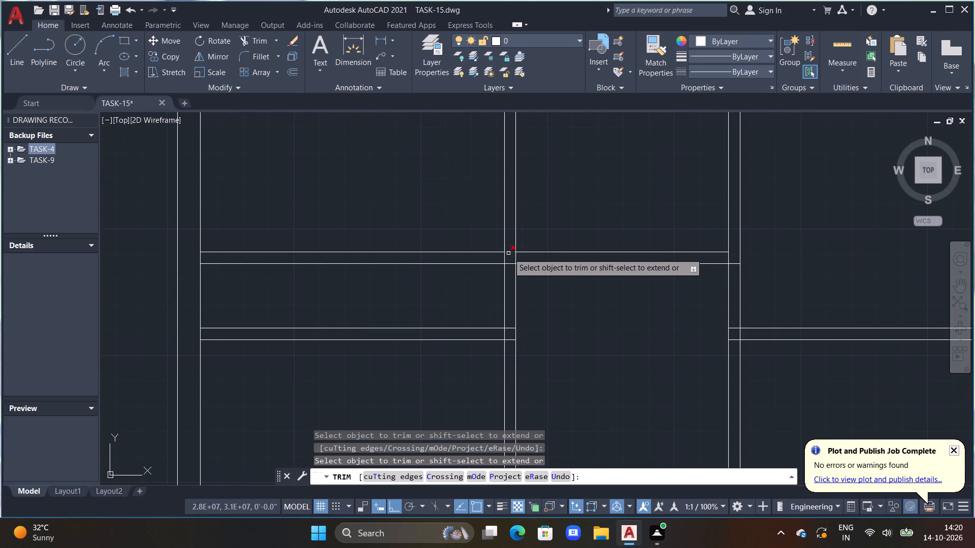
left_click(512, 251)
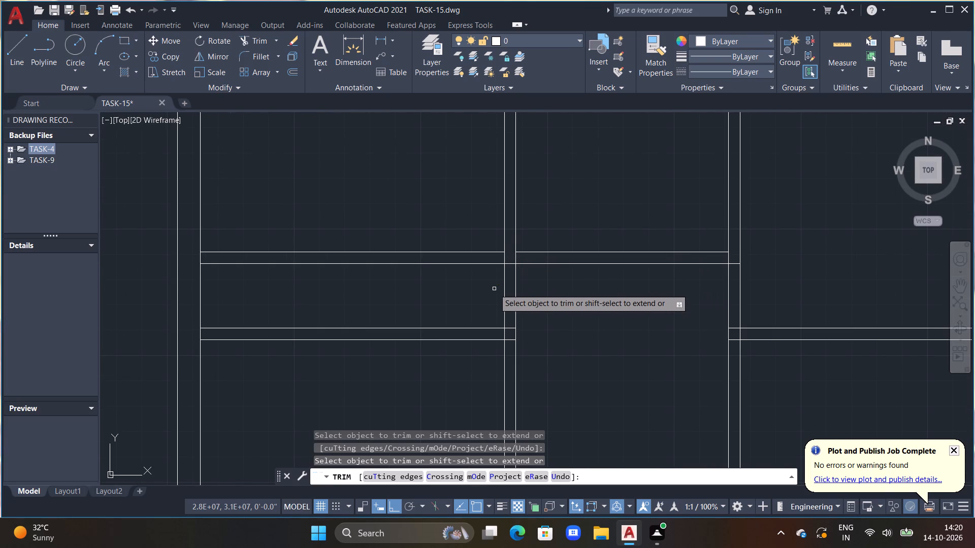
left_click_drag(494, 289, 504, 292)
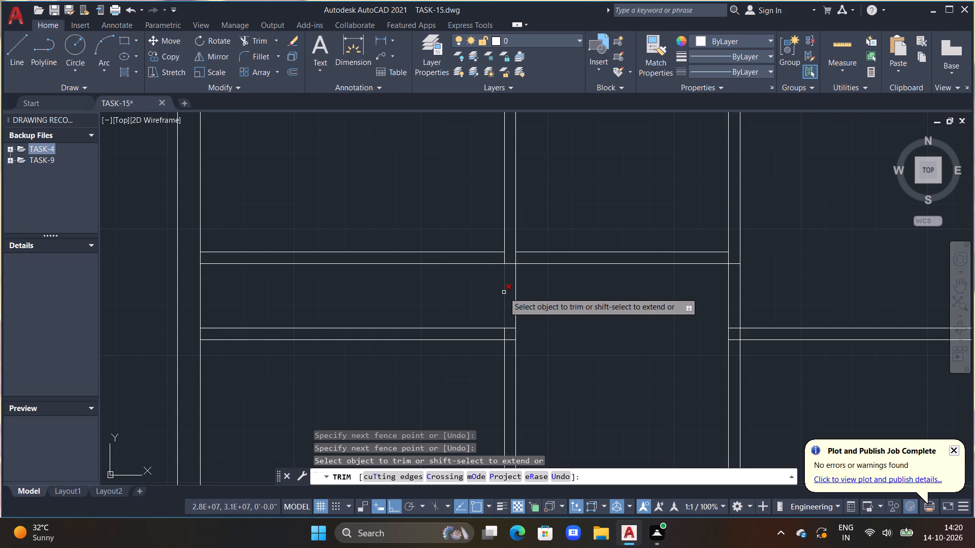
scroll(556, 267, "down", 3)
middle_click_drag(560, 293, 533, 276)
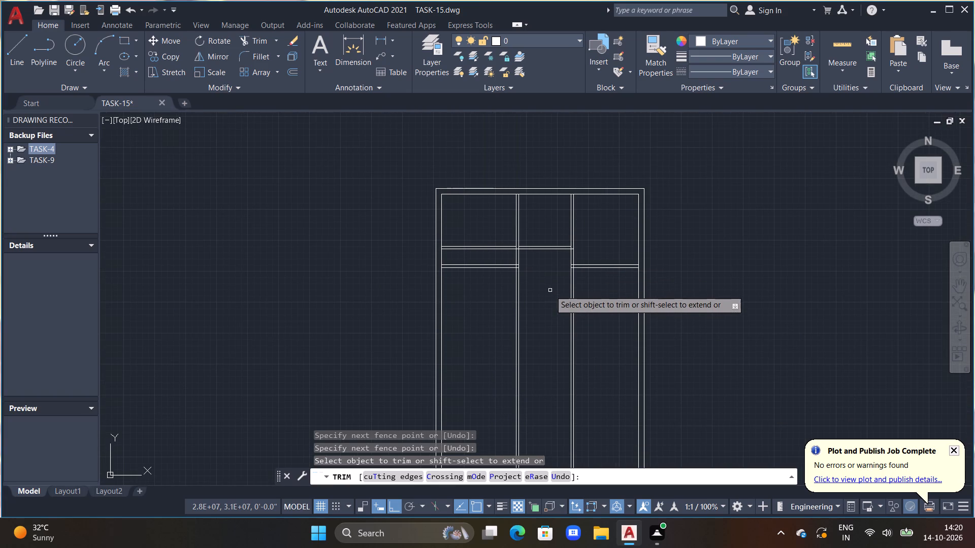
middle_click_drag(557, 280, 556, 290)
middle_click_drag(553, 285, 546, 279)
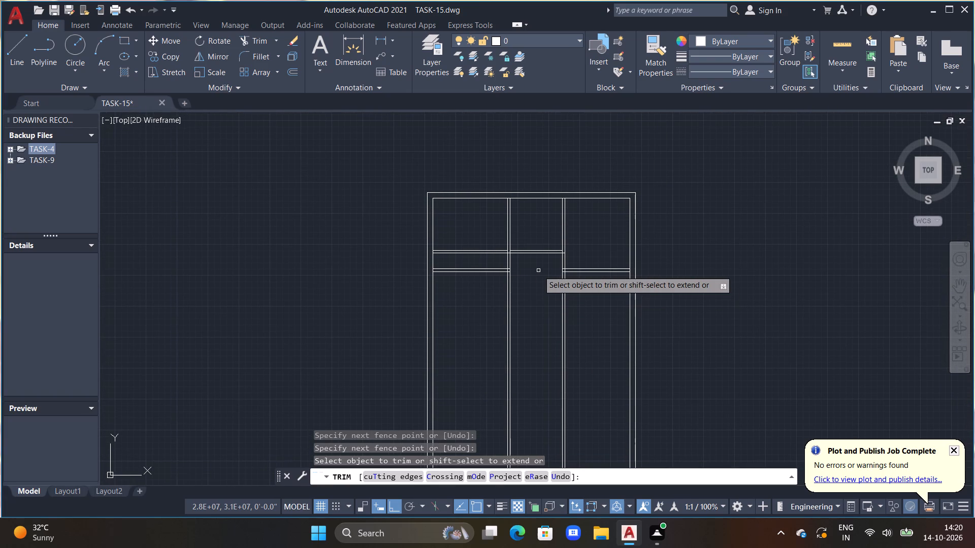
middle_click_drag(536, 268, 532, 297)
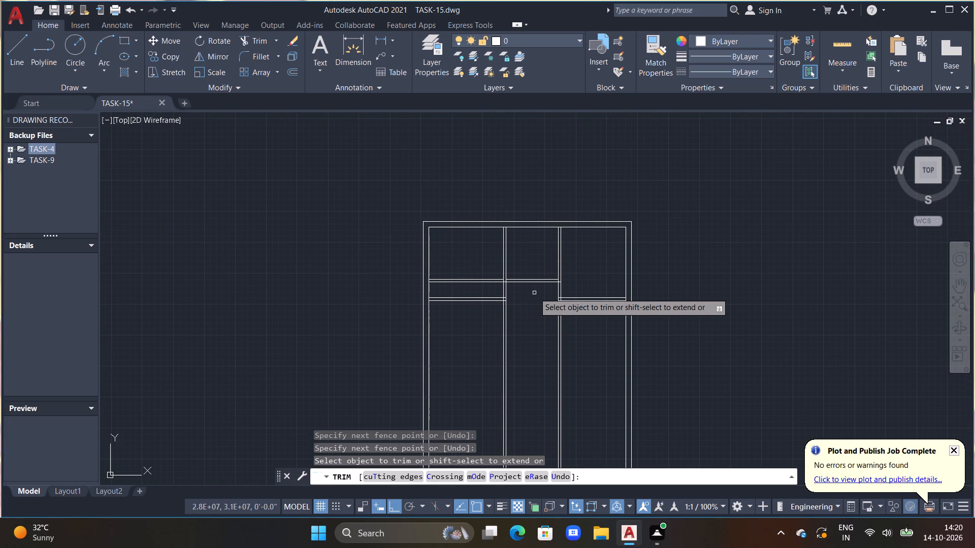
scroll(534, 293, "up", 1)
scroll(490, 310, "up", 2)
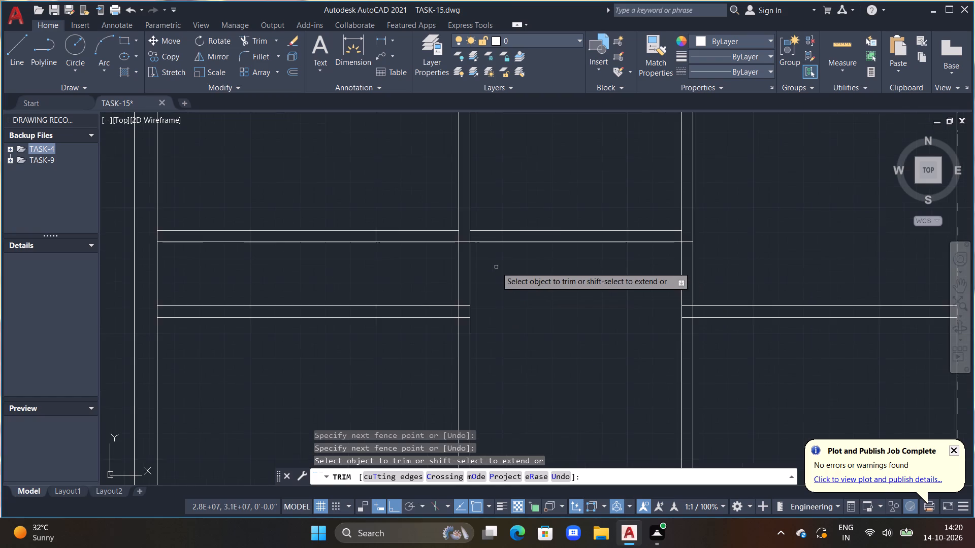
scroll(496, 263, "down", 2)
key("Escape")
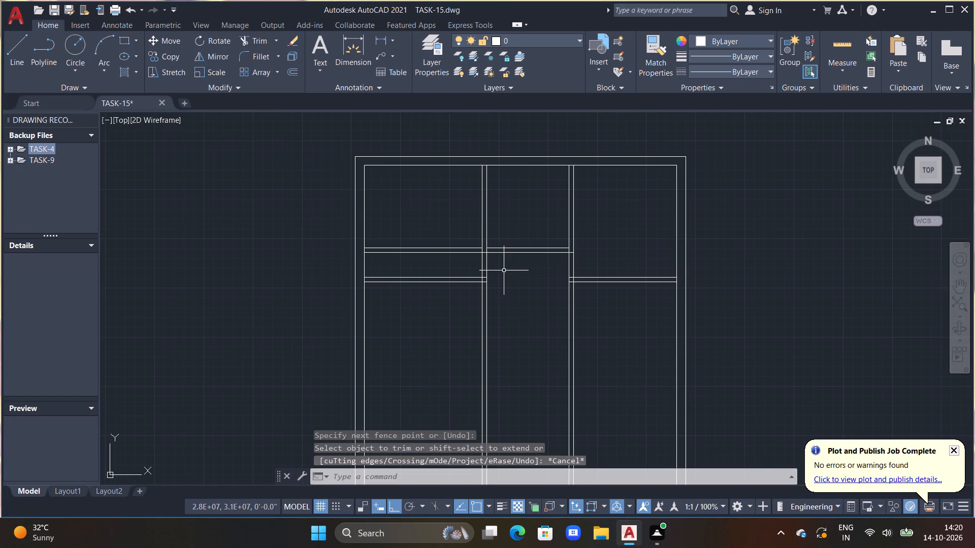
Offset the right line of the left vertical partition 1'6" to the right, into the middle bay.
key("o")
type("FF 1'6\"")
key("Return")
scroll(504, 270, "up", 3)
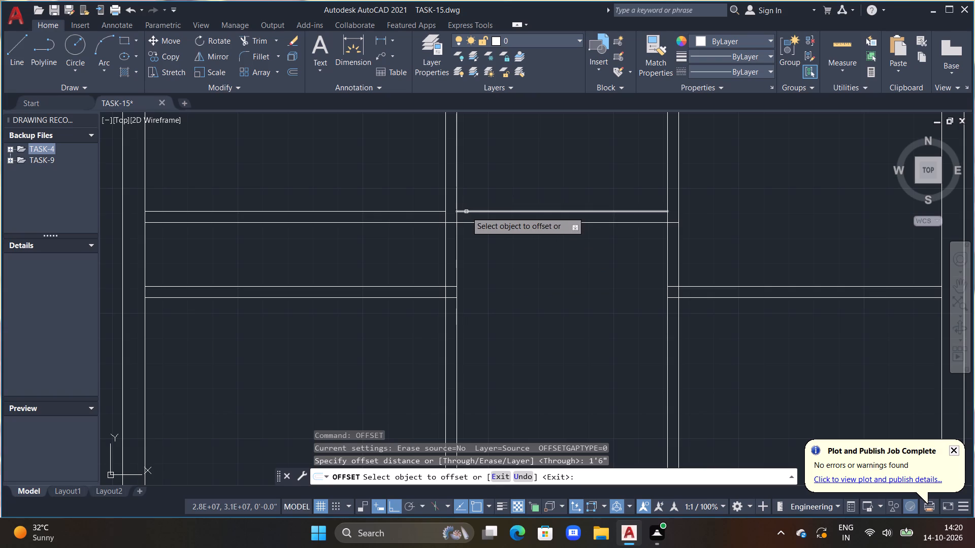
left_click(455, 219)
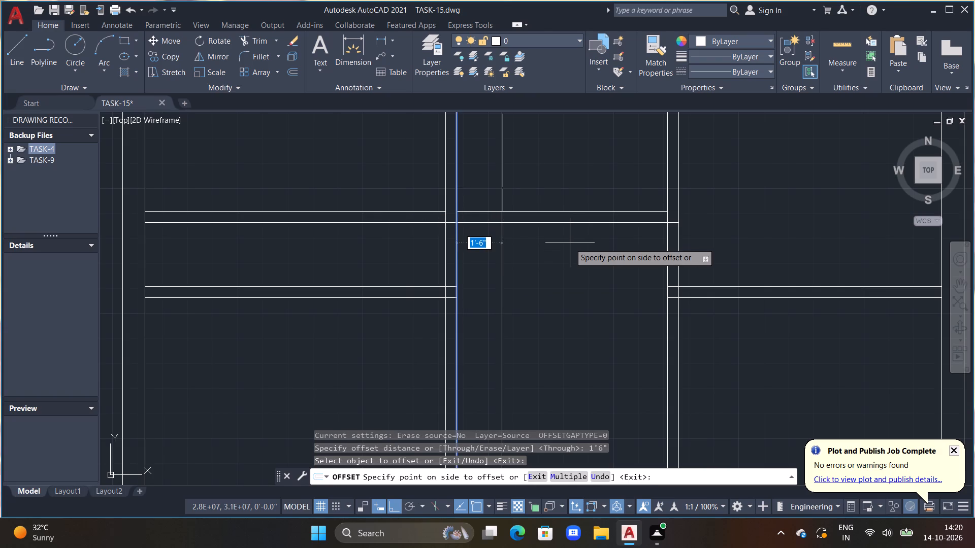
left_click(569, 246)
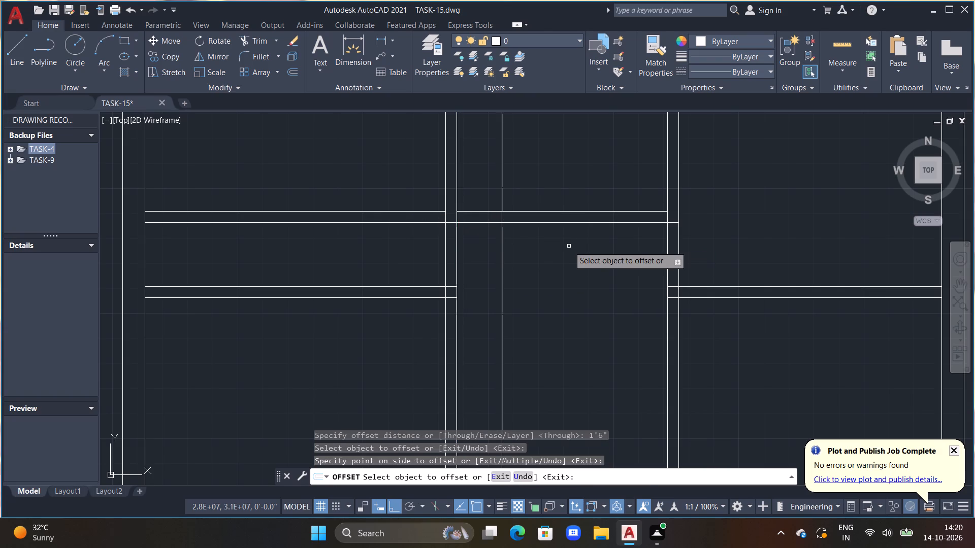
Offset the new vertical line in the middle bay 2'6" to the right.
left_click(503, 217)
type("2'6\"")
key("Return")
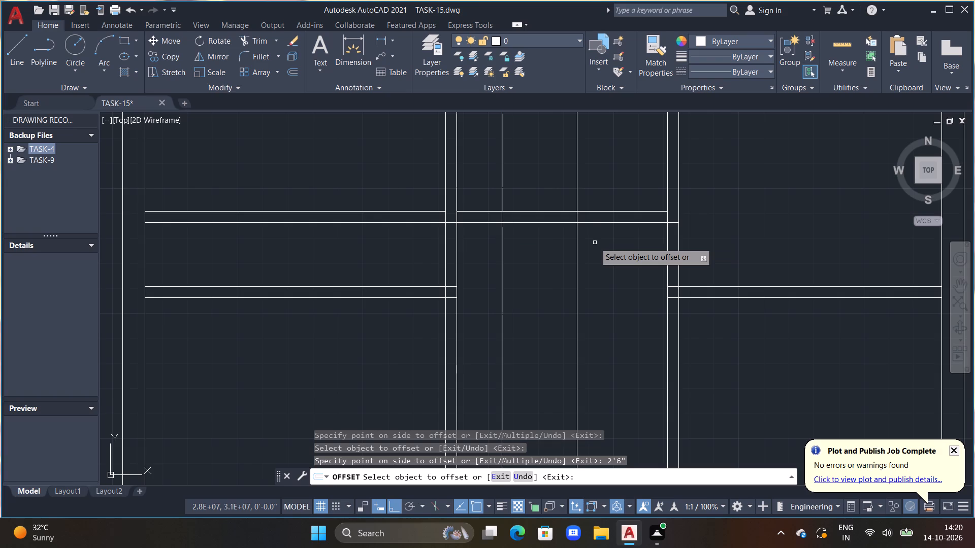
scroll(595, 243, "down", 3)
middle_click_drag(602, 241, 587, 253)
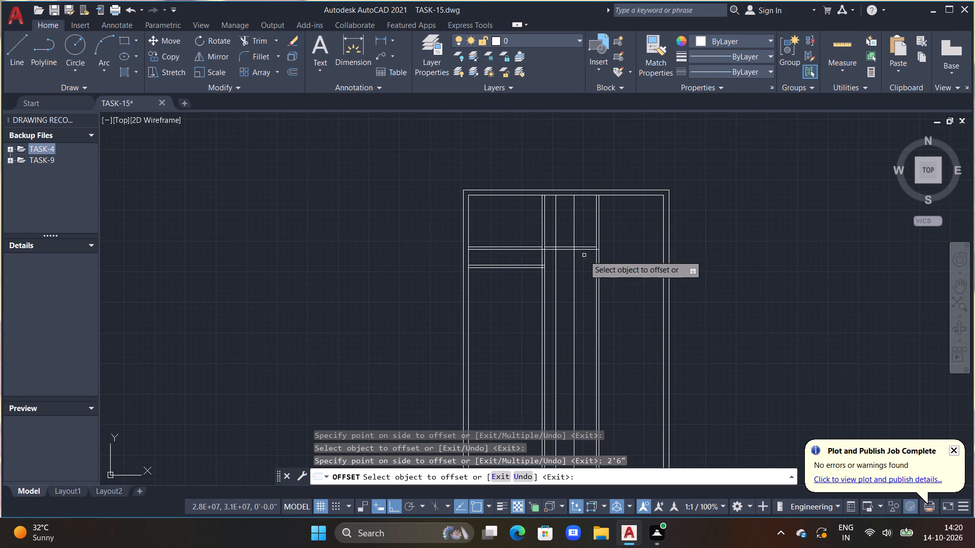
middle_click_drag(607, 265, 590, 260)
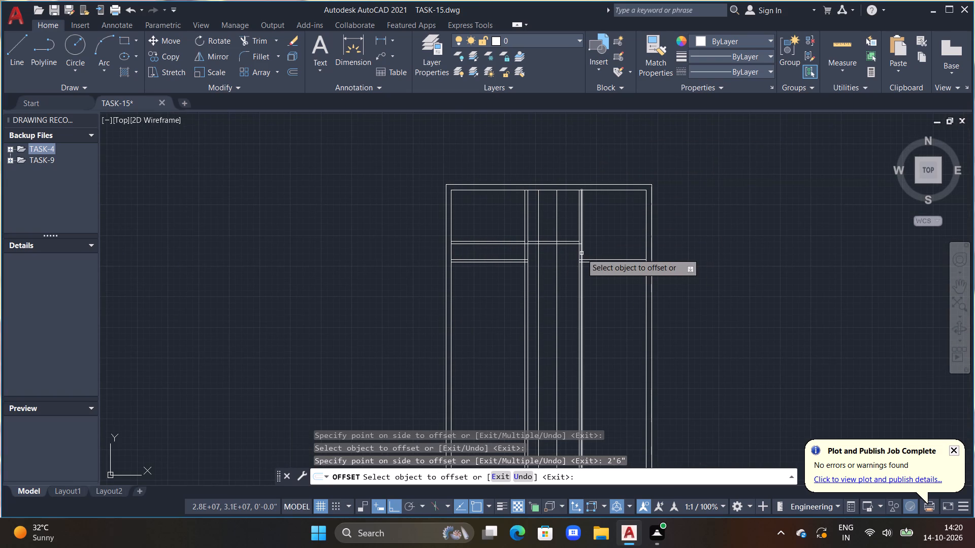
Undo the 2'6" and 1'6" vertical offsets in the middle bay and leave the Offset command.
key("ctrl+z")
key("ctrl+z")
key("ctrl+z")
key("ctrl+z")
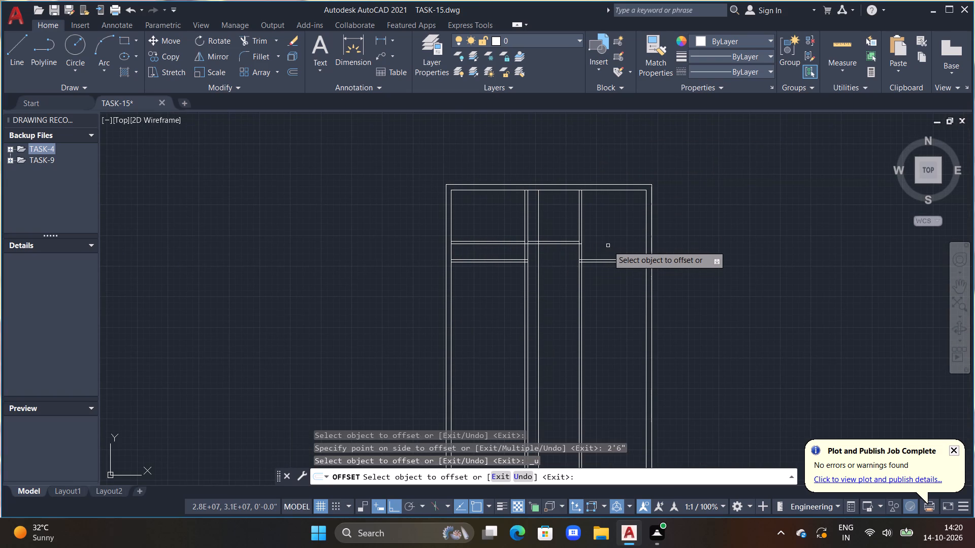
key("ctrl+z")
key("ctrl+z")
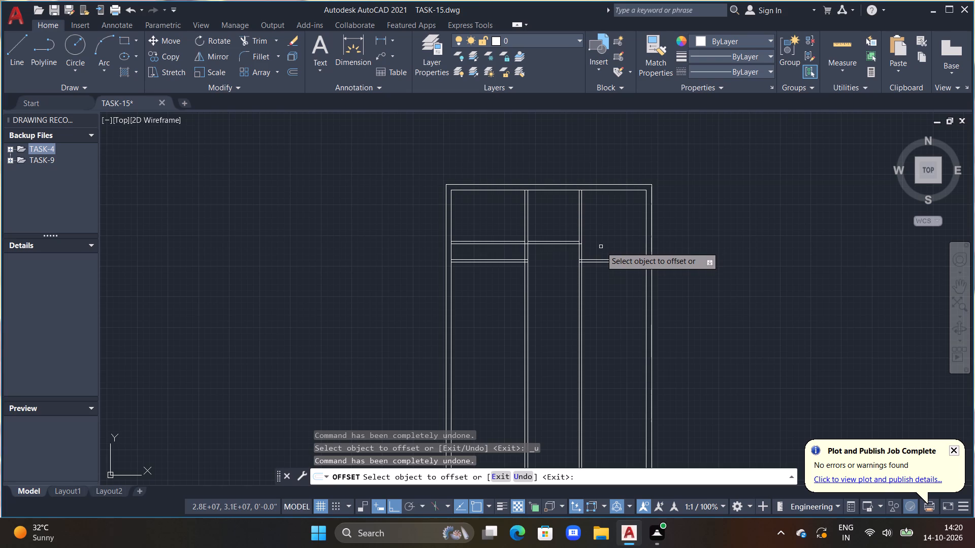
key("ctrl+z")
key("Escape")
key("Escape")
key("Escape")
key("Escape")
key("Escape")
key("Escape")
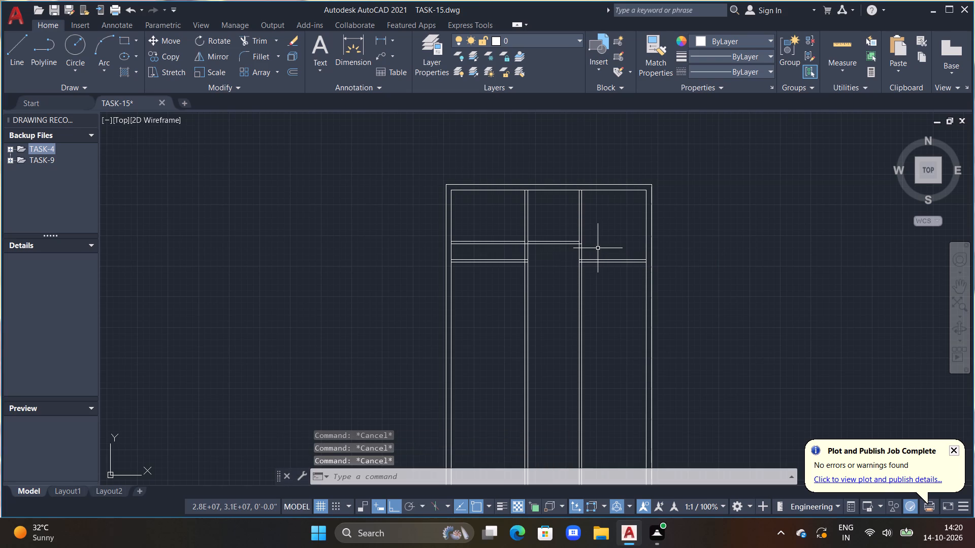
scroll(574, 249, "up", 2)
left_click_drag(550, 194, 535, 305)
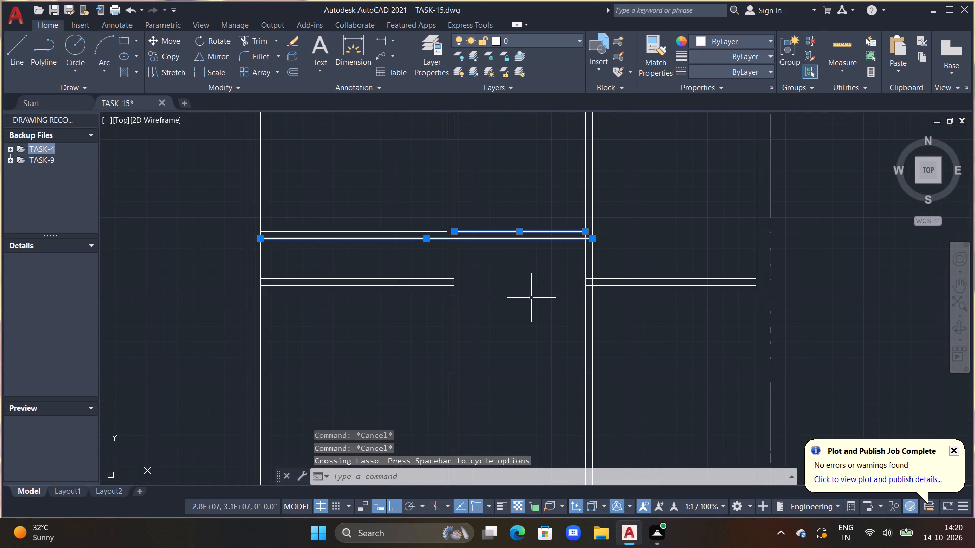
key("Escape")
Undo the trims and all horizontal partition offsets, back to the outer walls and the two vertical partitions.
key("ctrl+z")
key("ctrl+z")
key("ctrl+z")
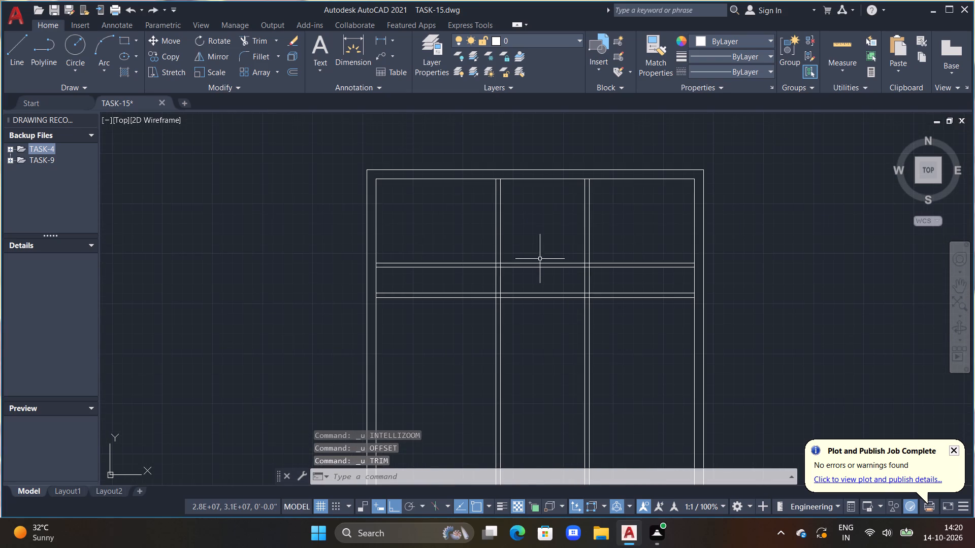
key("ctrl+z")
key("ctrl+z")
key("ctrl+z")
key("ctrl+z")
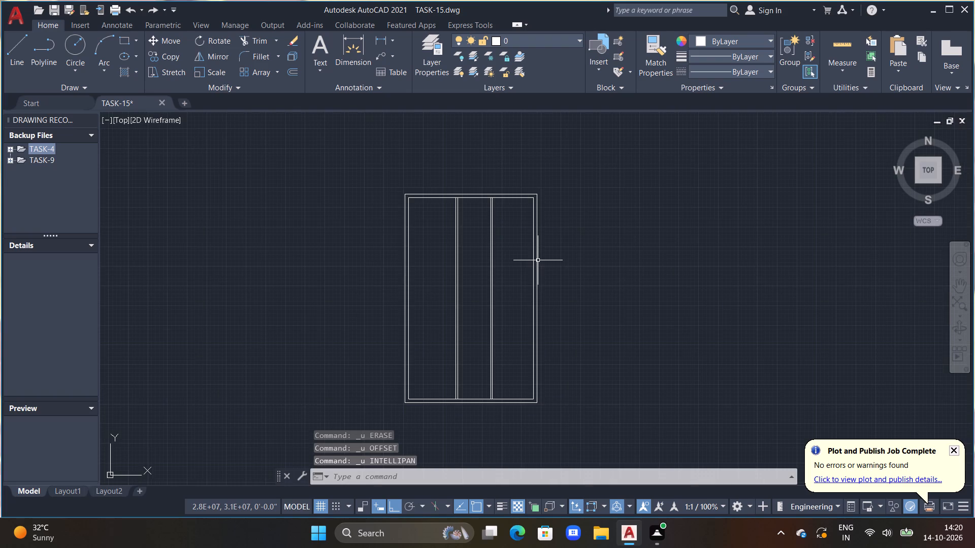
Undo the offsets of both vertical partitions, back to only the double-line outer walls.
key("ctrl+z")
Offset the inner line of the left outer wall 10' to the right, and give that new partition a 4.5" thickness.
scroll(526, 264, "down", 2)
middle_click_drag(497, 255, 506, 251)
scroll(501, 256, "up", 3)
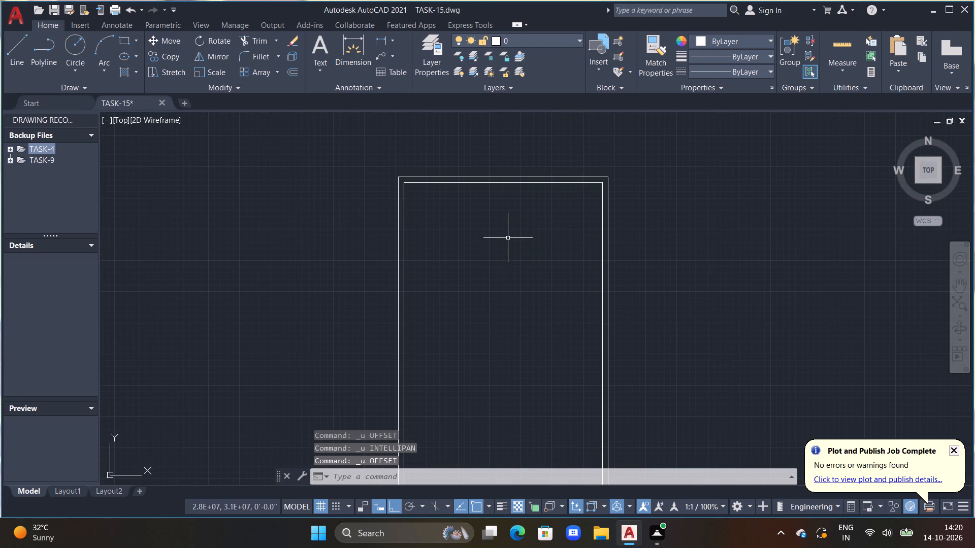
key("Escape")
type("OFF")
key("space")
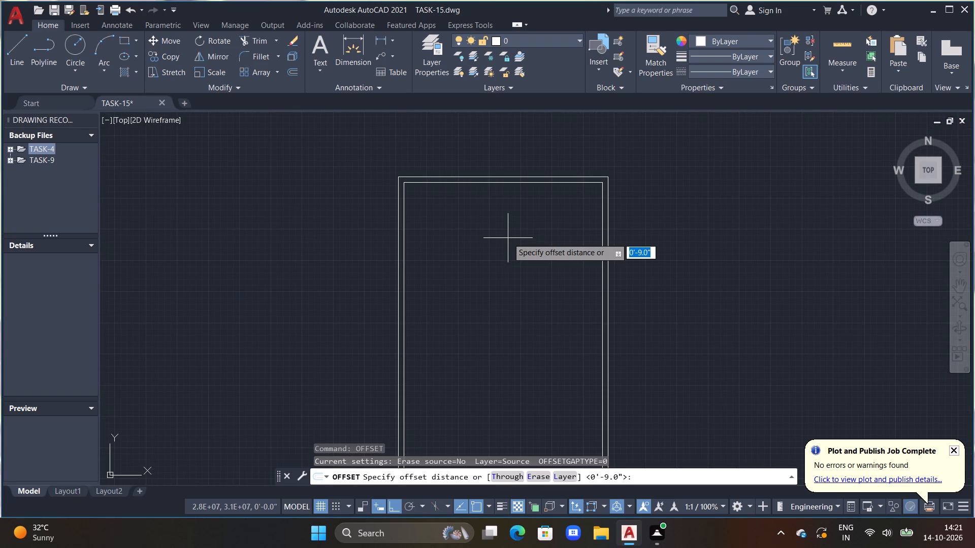
type("10'")
key("Return")
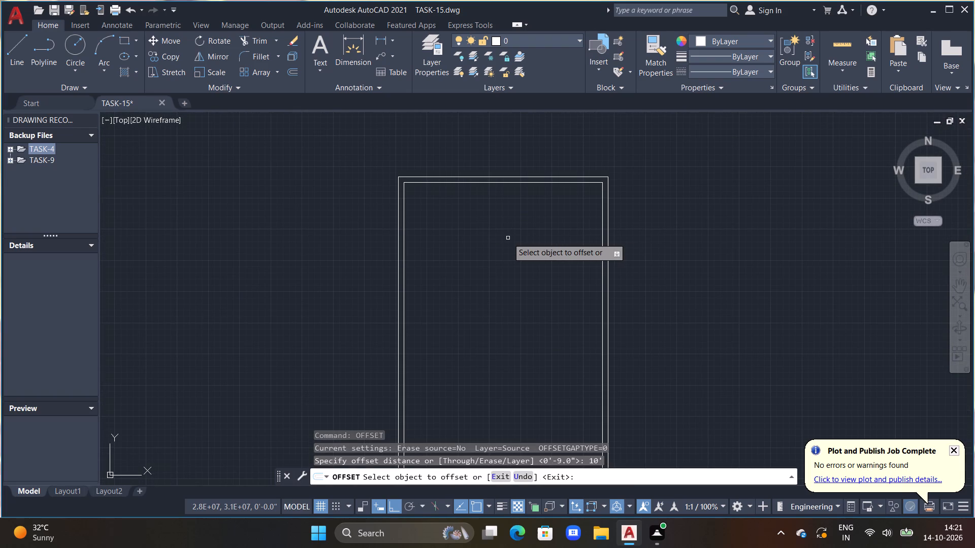
left_click(403, 236)
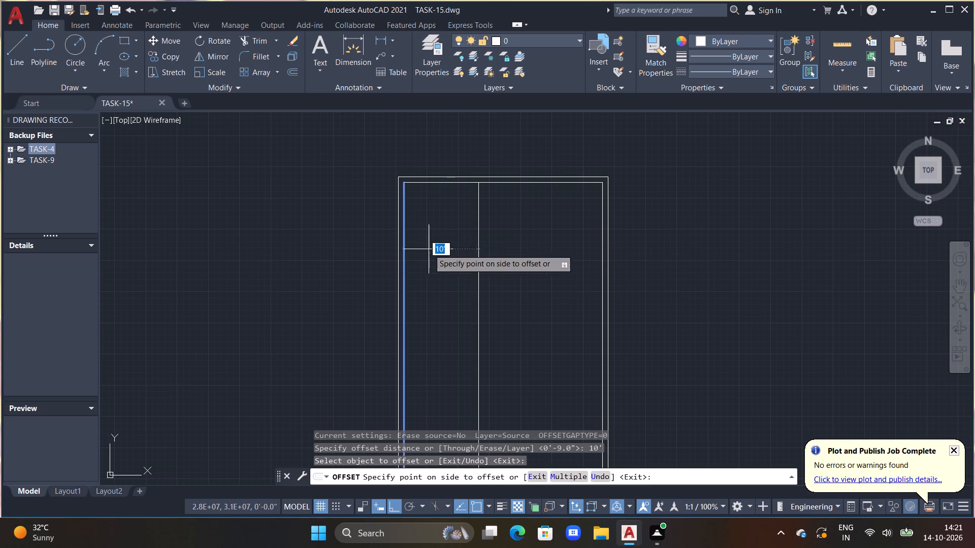
left_click(481, 275)
left_click(478, 257)
type("4.5\"")
key("Return")
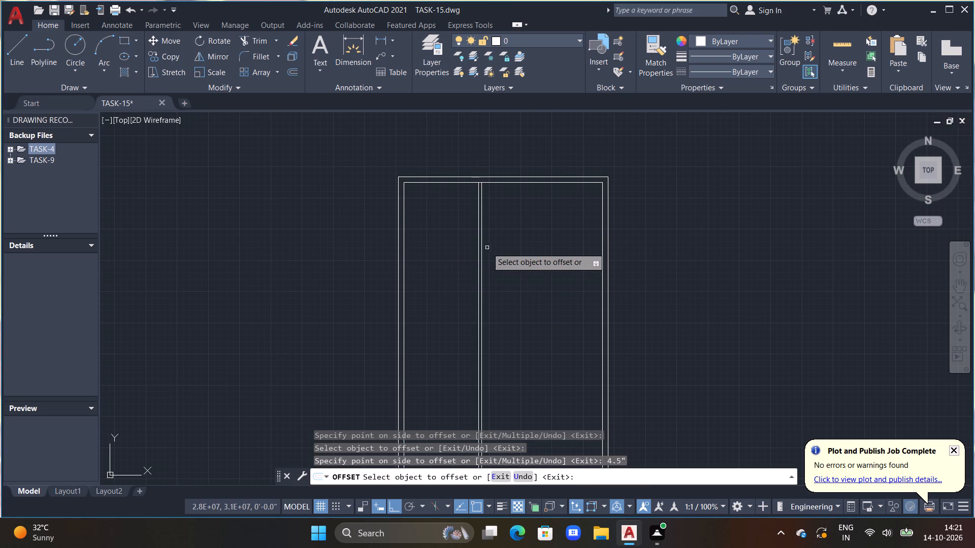
Add a second vertical partition 4' to the right of the first one, 4.5" thick.
left_click_drag(481, 253, 498, 259)
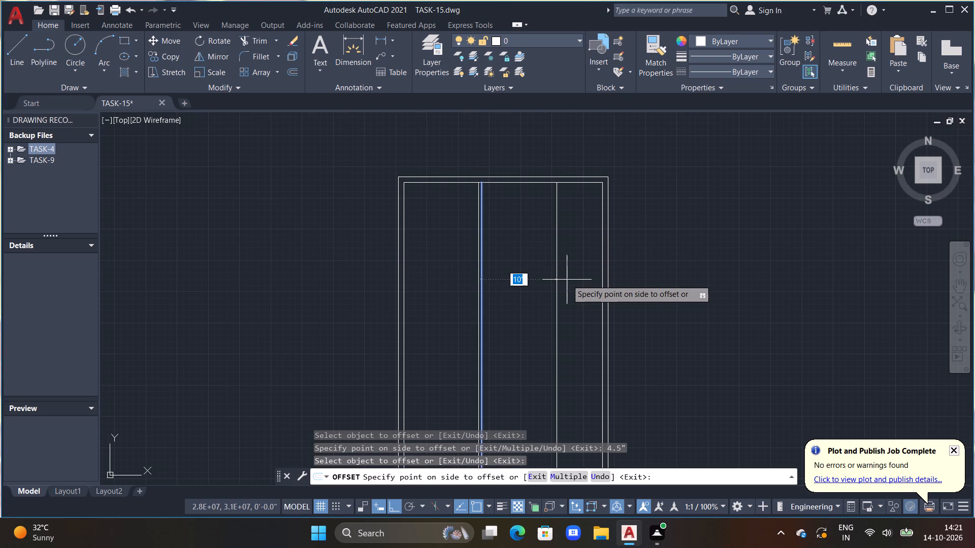
type("4'")
key("Return")
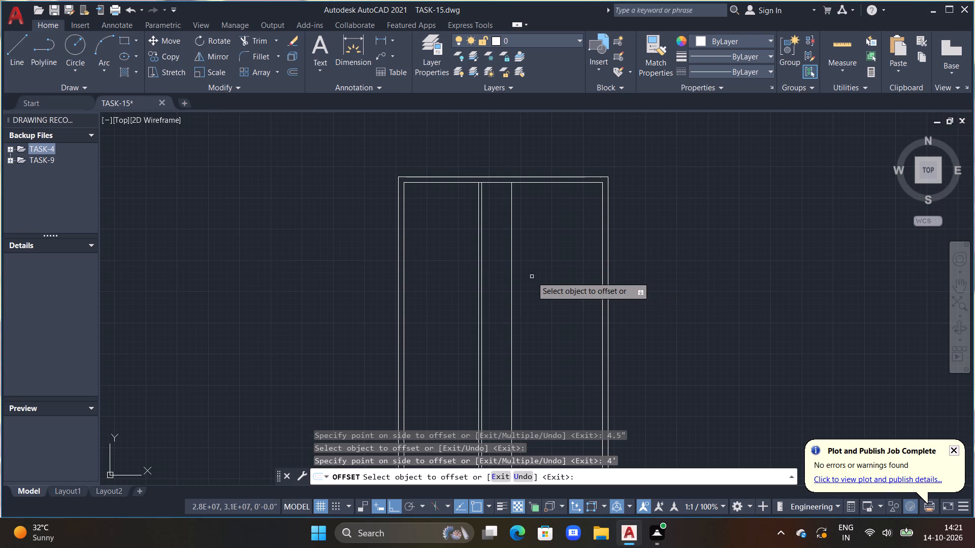
left_click(512, 266)
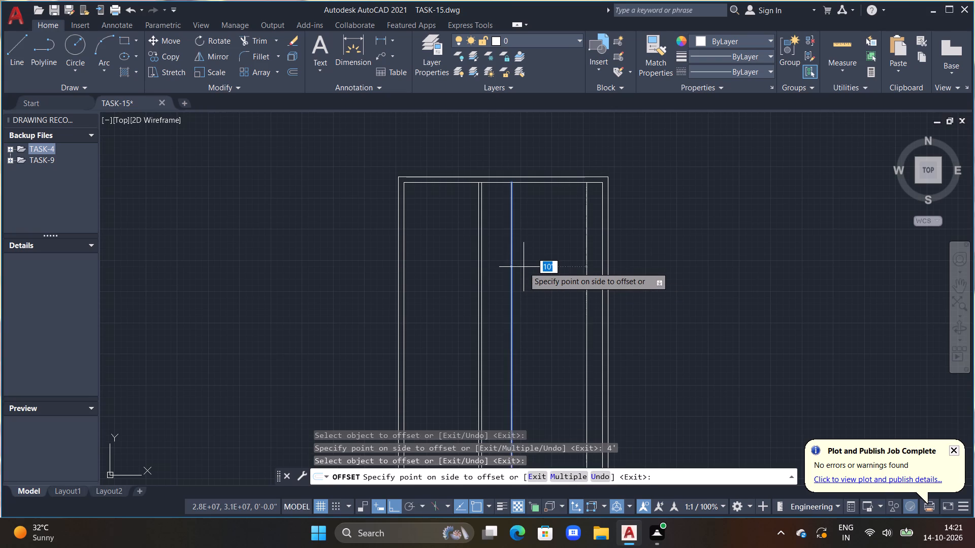
type("4.5\"")
key("Return")
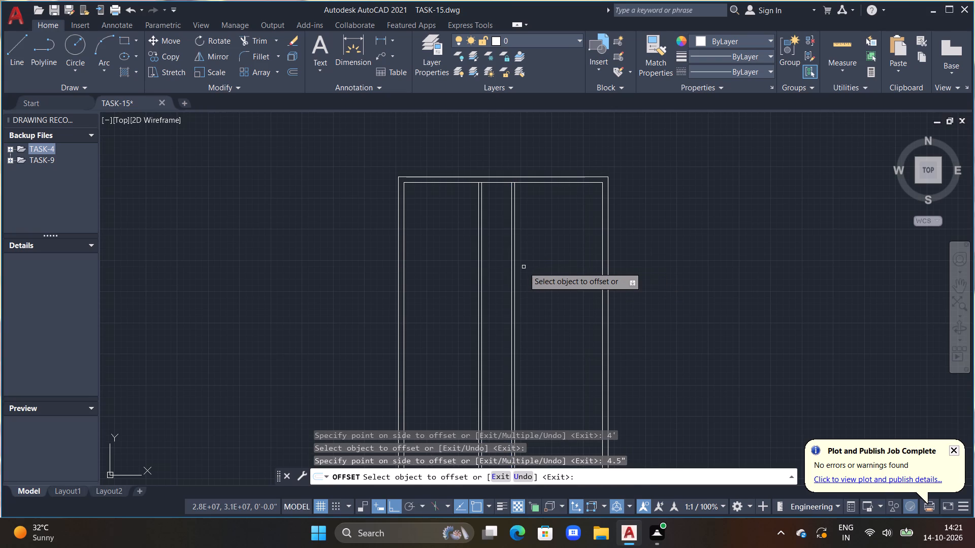
Add a 4.5" thick horizontal partition 9'6" below the inner line of the top wall.
left_click(441, 184)
type("9'6\"")
key("Return")
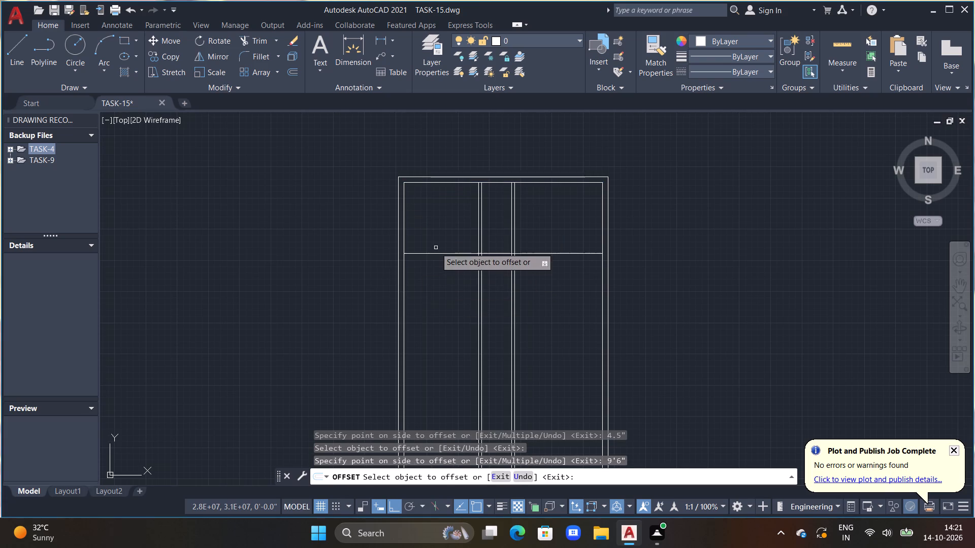
left_click(437, 255)
type("4.5\"")
key("Return")
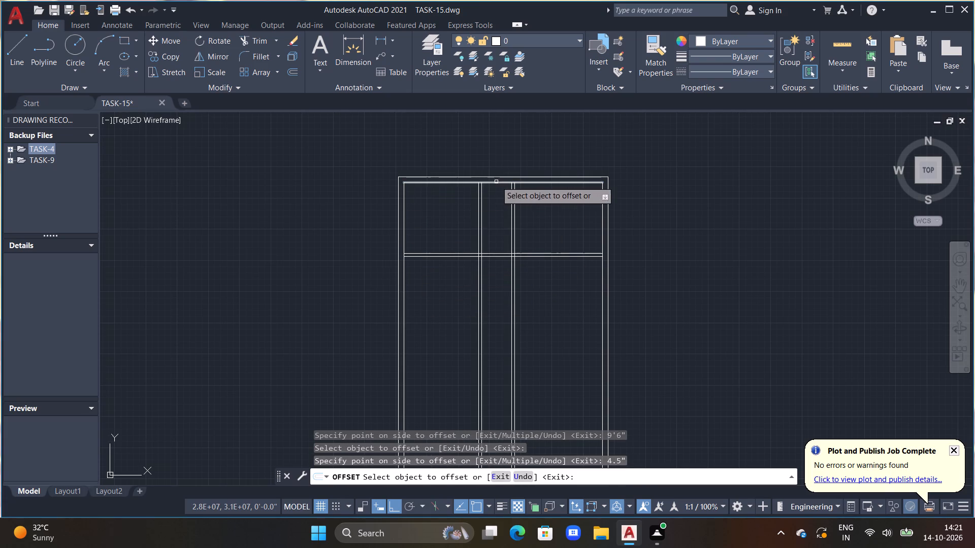
Add another 4.5" thick horizontal partition 7' below the inner line of the top wall.
left_click_drag(497, 184, 495, 193)
key("7")
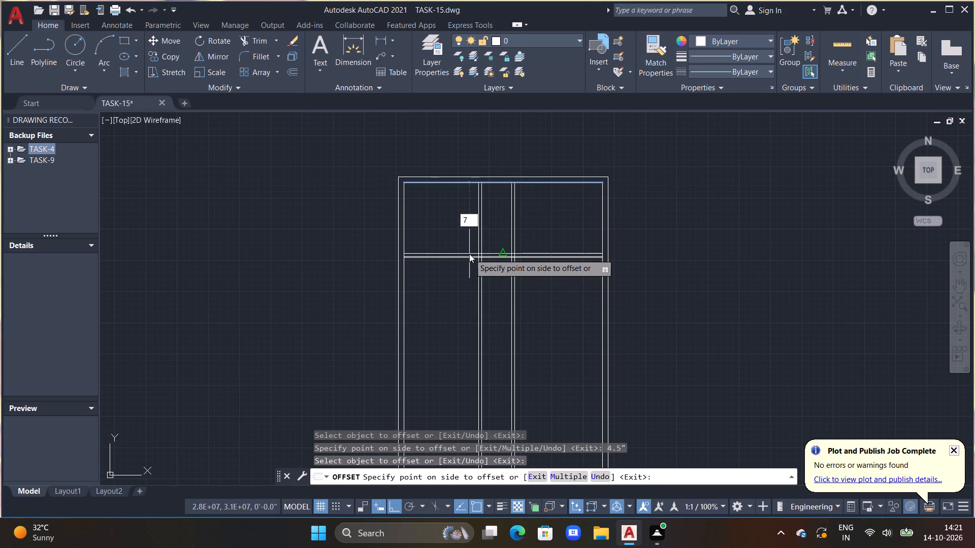
key("apostrophe")
key("Return")
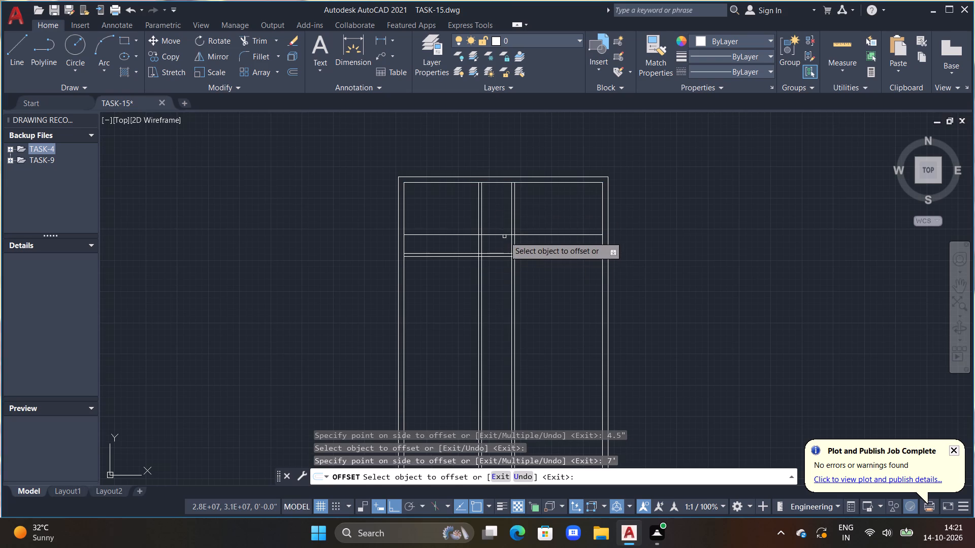
left_click_drag(498, 235, 497, 245)
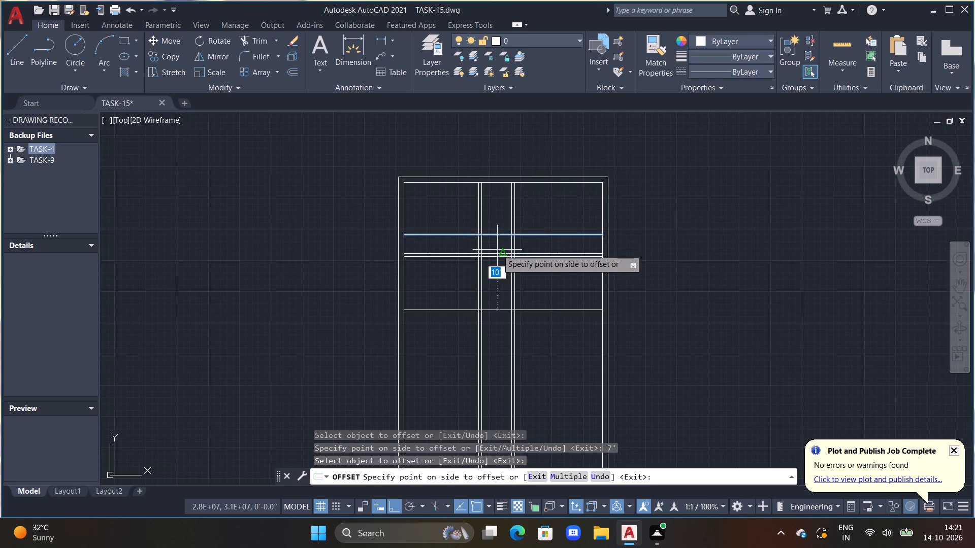
type("4.5\"")
key("Return")
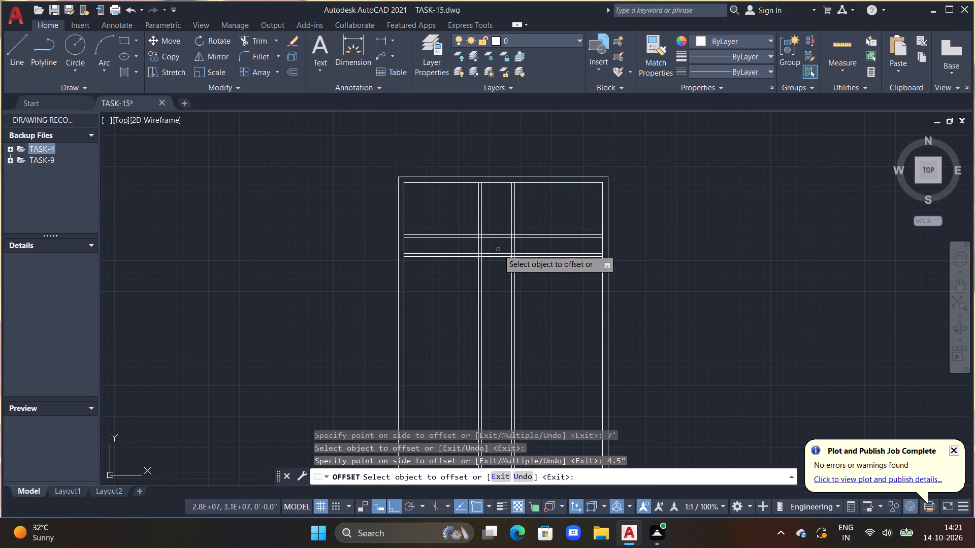
key("Escape")
Trim away the left vertical partition's lines within and below the lower horizontal partition.
type("TR")
key("space")
scroll(498, 250, "up", 3)
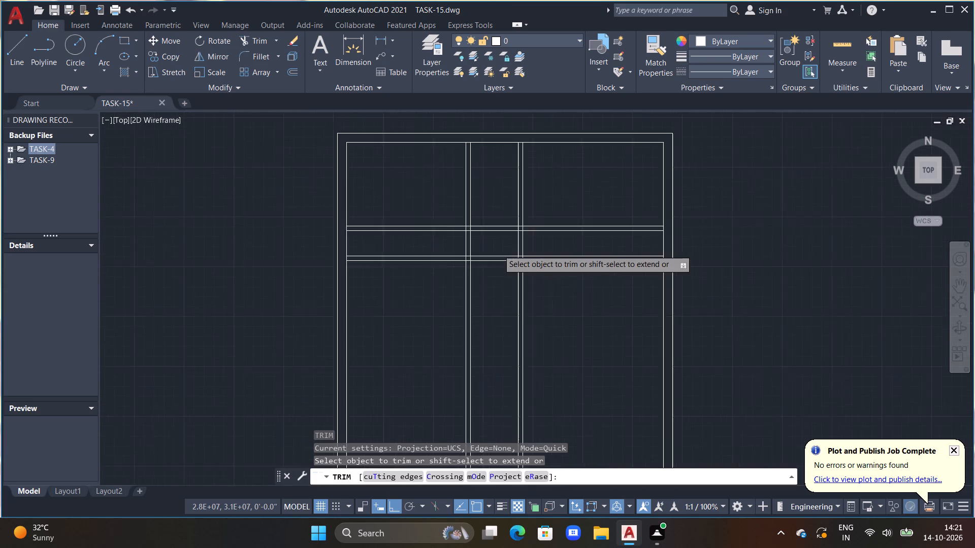
scroll(450, 270, "up", 2)
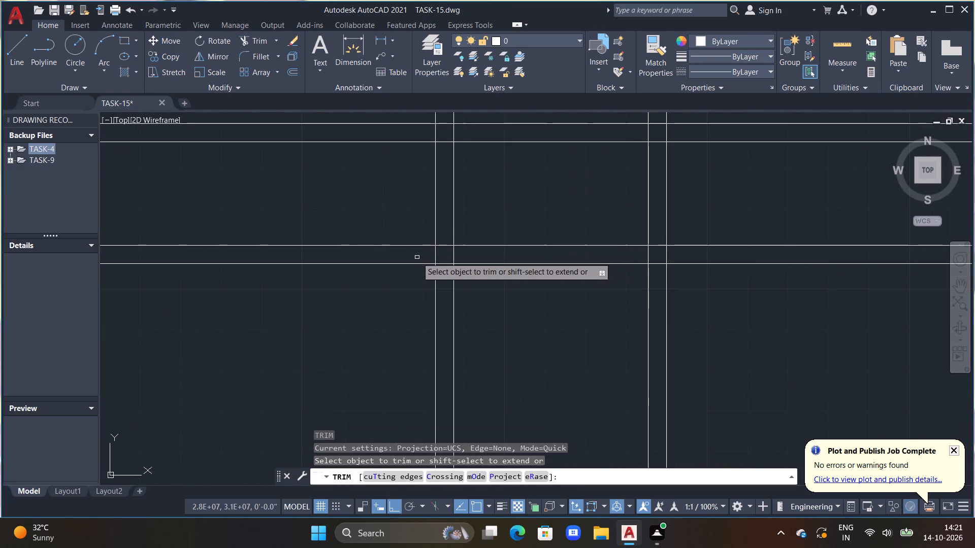
left_click_drag(417, 257, 498, 273)
key("ctrl+z")
scroll(501, 241, "up", 4)
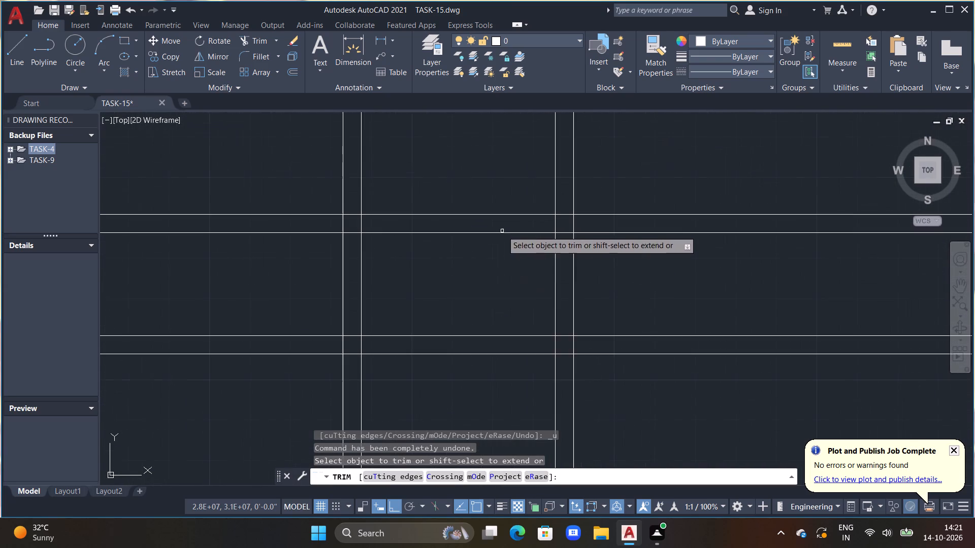
left_click_drag(327, 345, 375, 350)
scroll(354, 346, "down", 2)
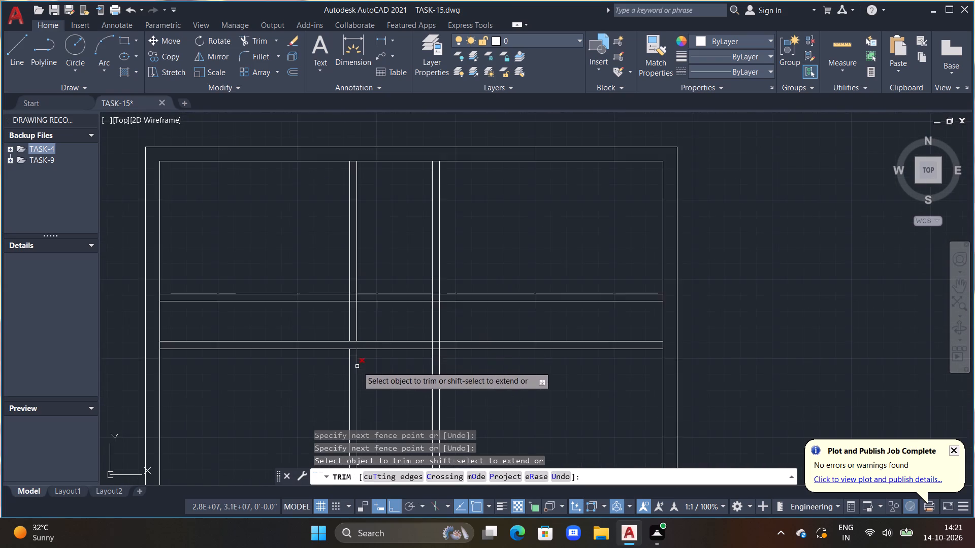
scroll(372, 376, "down", 2)
middle_click_drag(383, 375, 407, 364)
scroll(442, 340, "up", 1)
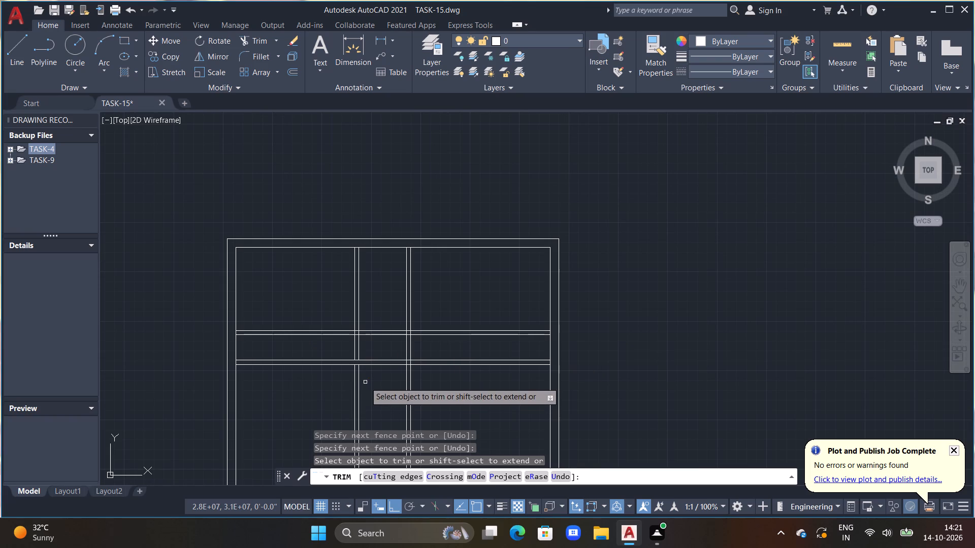
left_click_drag(367, 382, 319, 395)
Trim the right vertical partition's left line and the lower horizontal partition's bottom line inside their junction.
scroll(382, 340, "up", 2)
middle_click_drag(385, 344, 437, 318)
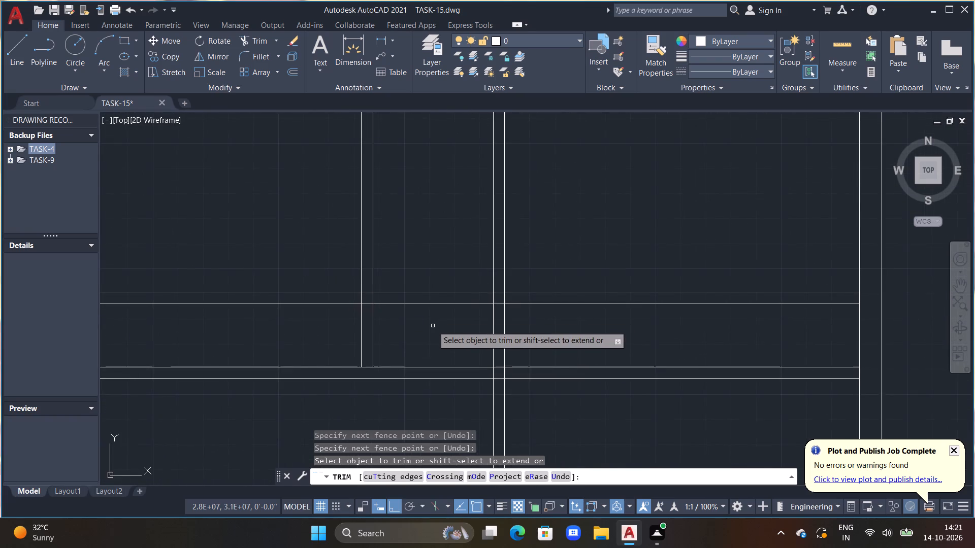
scroll(437, 330, "down", 2)
middle_click_drag(472, 359, 503, 314)
scroll(500, 300, "up", 3)
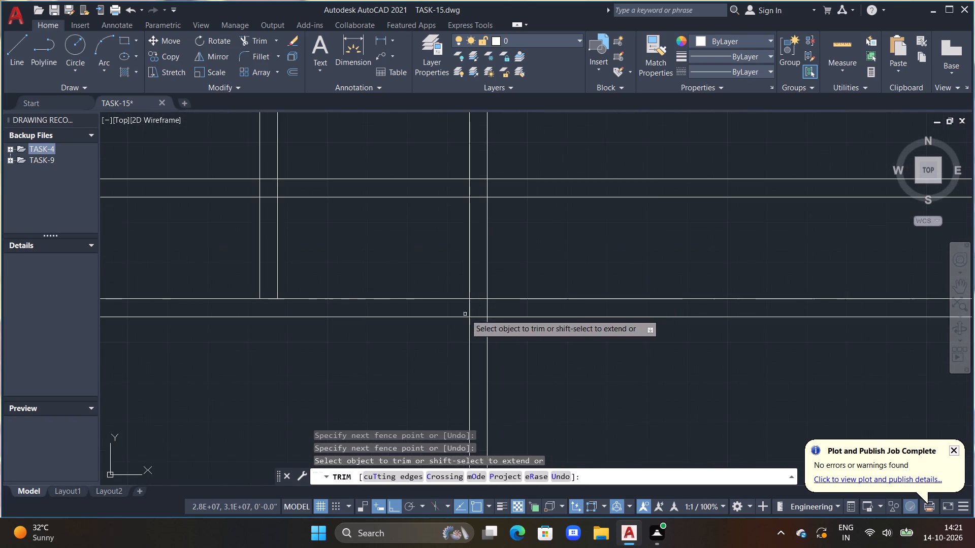
left_click_drag(469, 311, 477, 311)
left_click(475, 317)
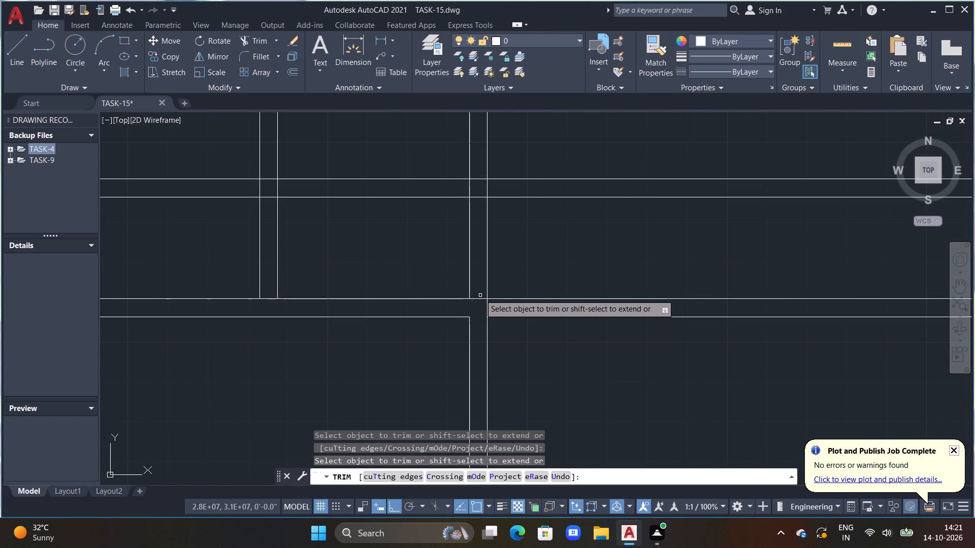
Trim the right vertical partition between the two horizontal partitions and remove the upper partition's top line inside their junction.
scroll(482, 293, "down", 1)
left_click_drag(460, 282, 504, 272)
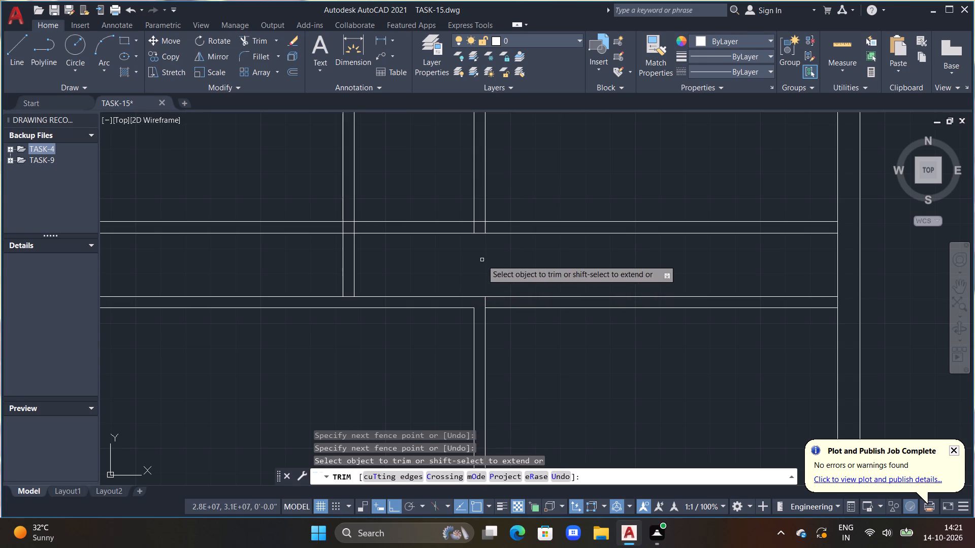
scroll(488, 225, "up", 1)
left_click(474, 218)
scroll(477, 218, "down", 2)
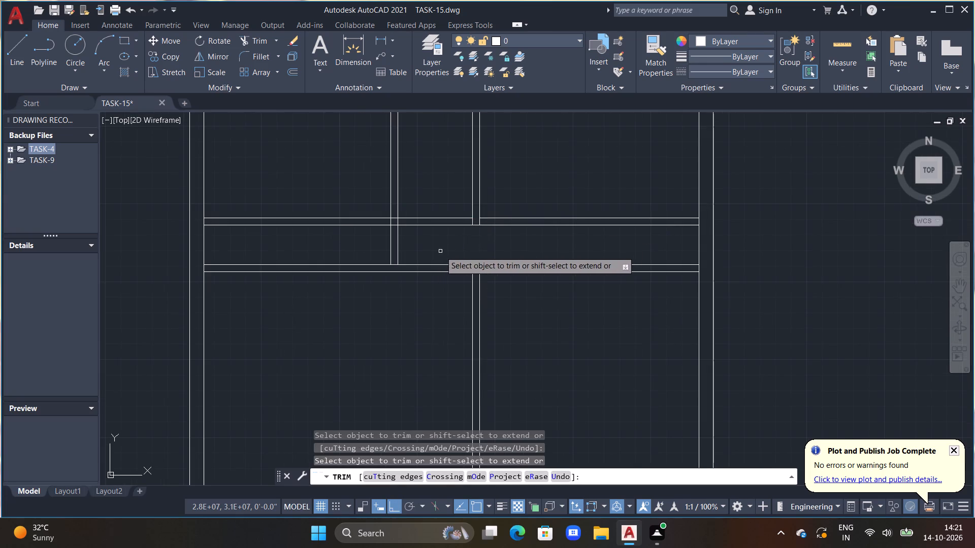
Trim the left vertical partition between the two horizontal partitions and remove the upper horizontal partition from the left bay.
middle_click_drag(447, 254, 497, 252)
left_click_drag(434, 248, 492, 246)
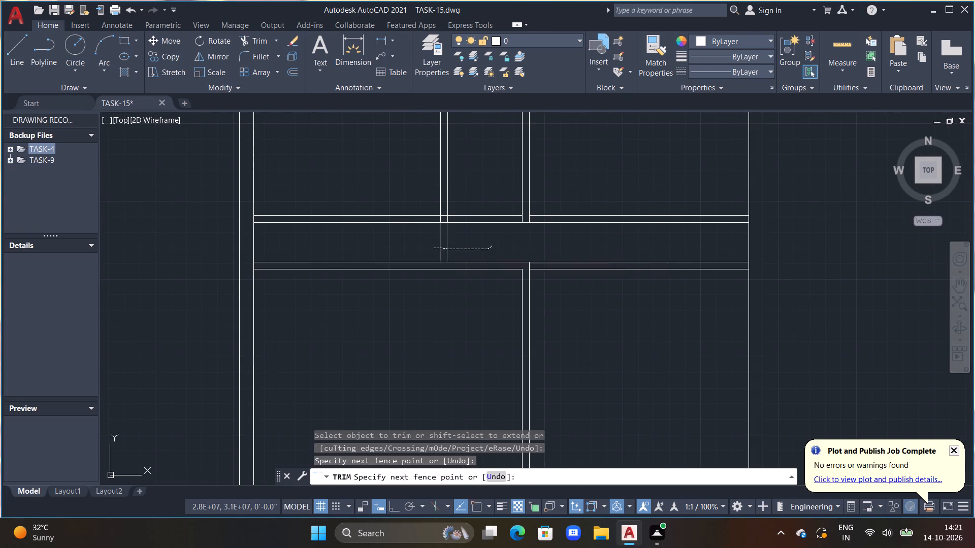
scroll(474, 246, "down", 2)
middle_click_drag(412, 273, 414, 259)
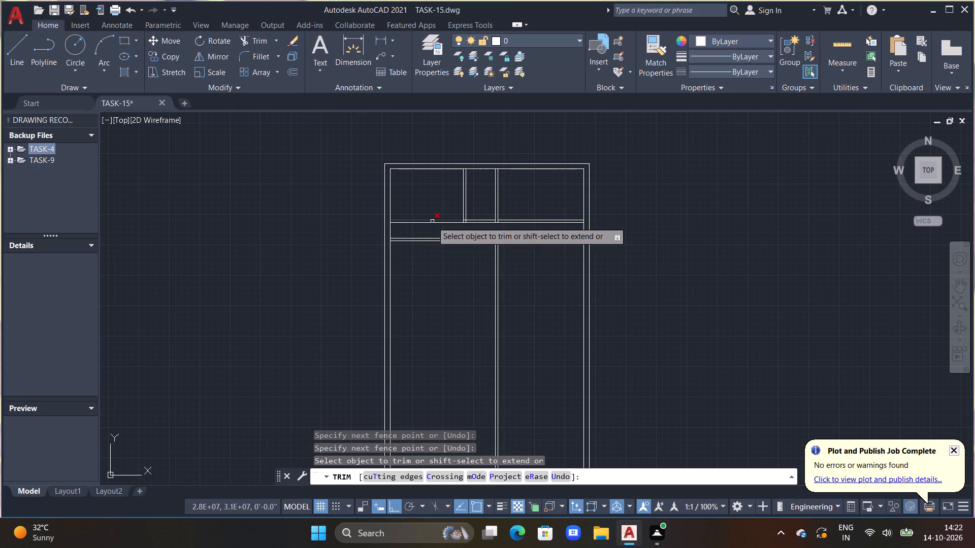
left_click_drag(428, 229, 440, 187)
scroll(482, 222, "up", 2)
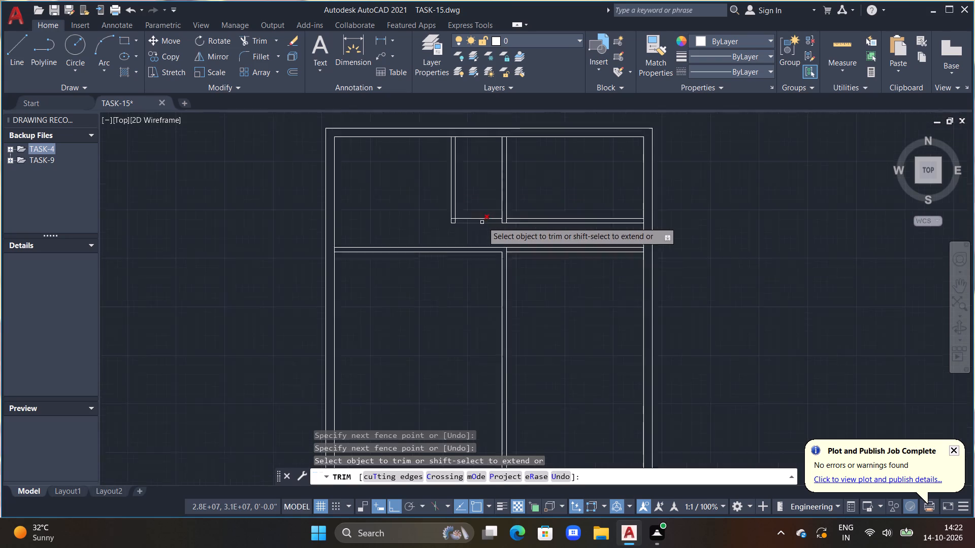
scroll(444, 229, "up", 2)
scroll(443, 228, "down", 1)
middle_click_drag(441, 226, 461, 257)
key("Escape")
key("Escape")
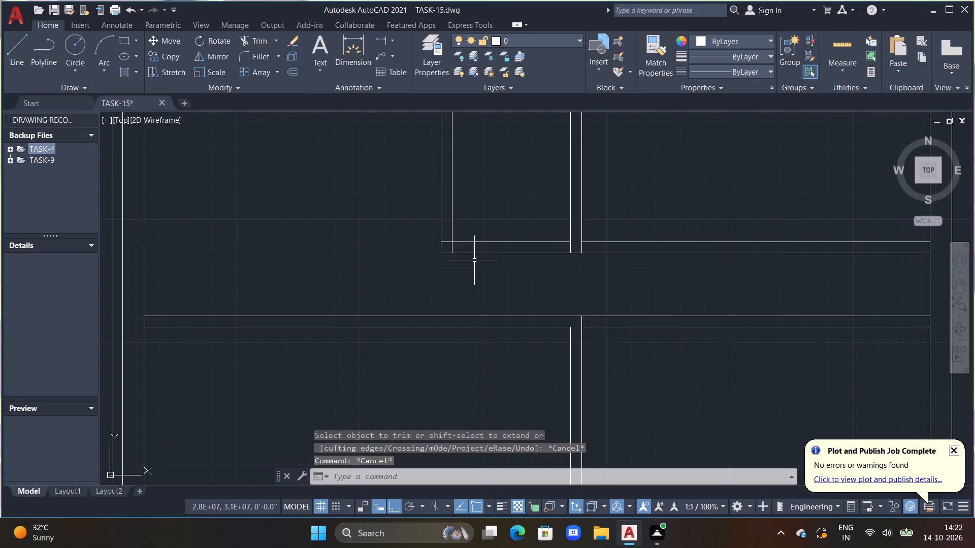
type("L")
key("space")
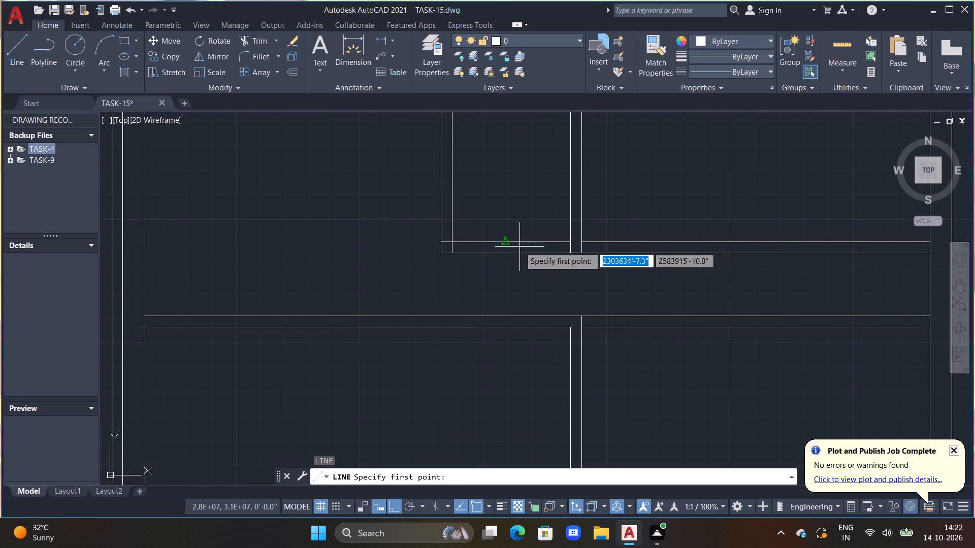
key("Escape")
Cut a 1'6" opening in the middle bay's horizontal partition, directly left of the right vertical partition, using Offset and Trim.
type("OFF 1'6\"")
key("Return")
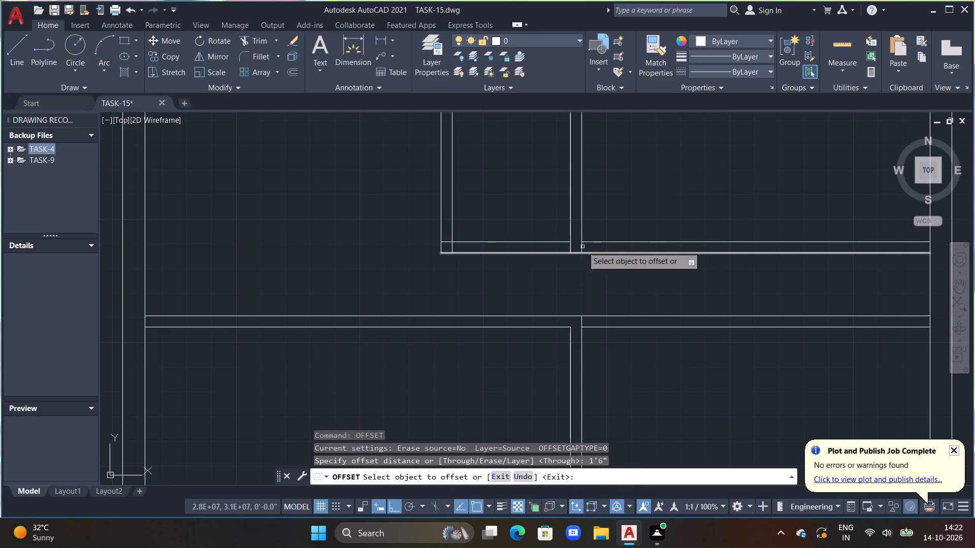
left_click(570, 247)
left_click(532, 256)
key("Escape")
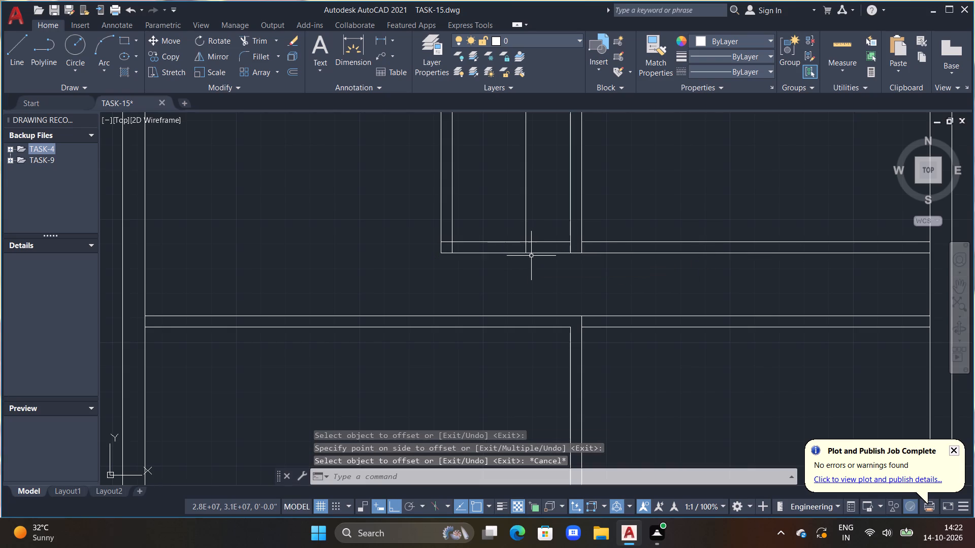
key("t")
key("r")
key("space")
left_click_drag(514, 270, 530, 174)
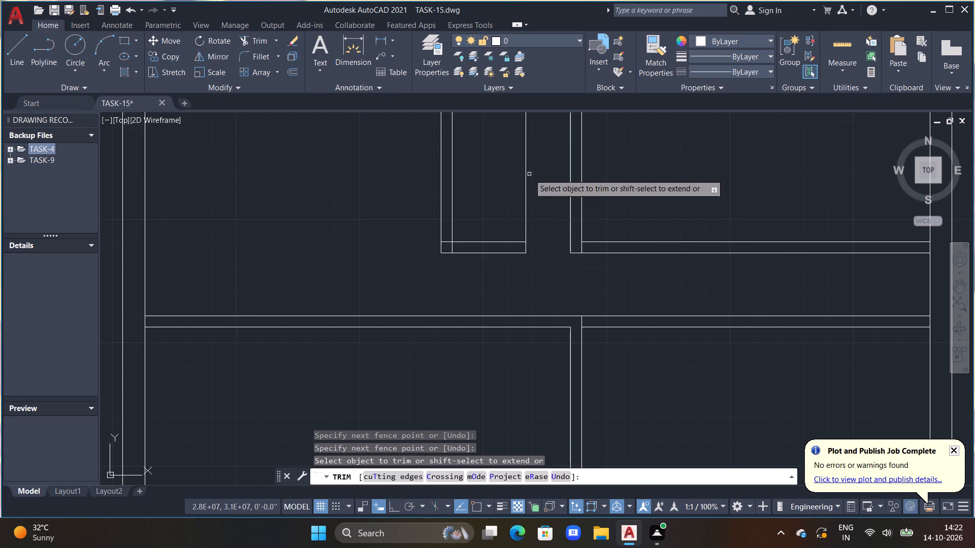
left_click_drag(520, 177, 542, 188)
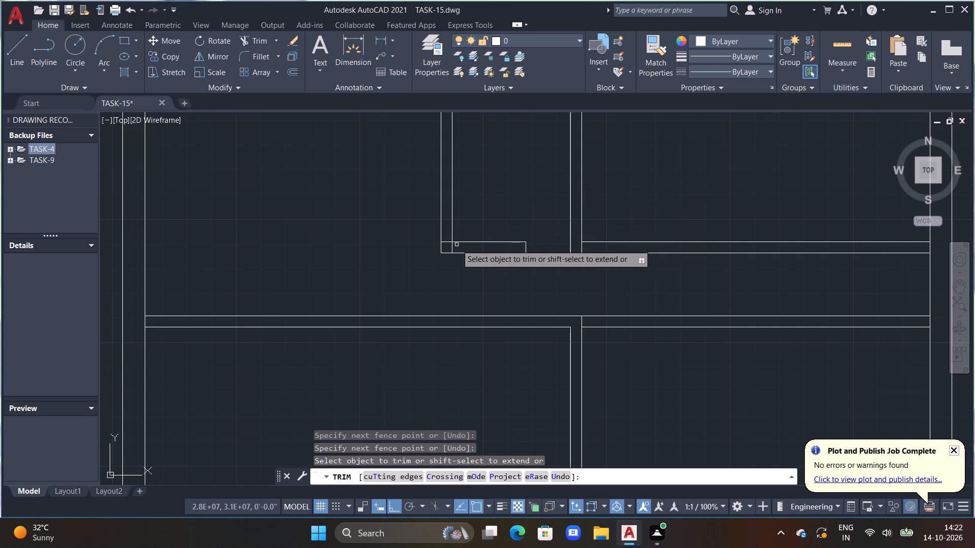
Trim the overlapping inner lines at the bottom-left corner of the middle bay's partition.
left_click_drag(446, 240, 447, 245)
left_click(452, 247)
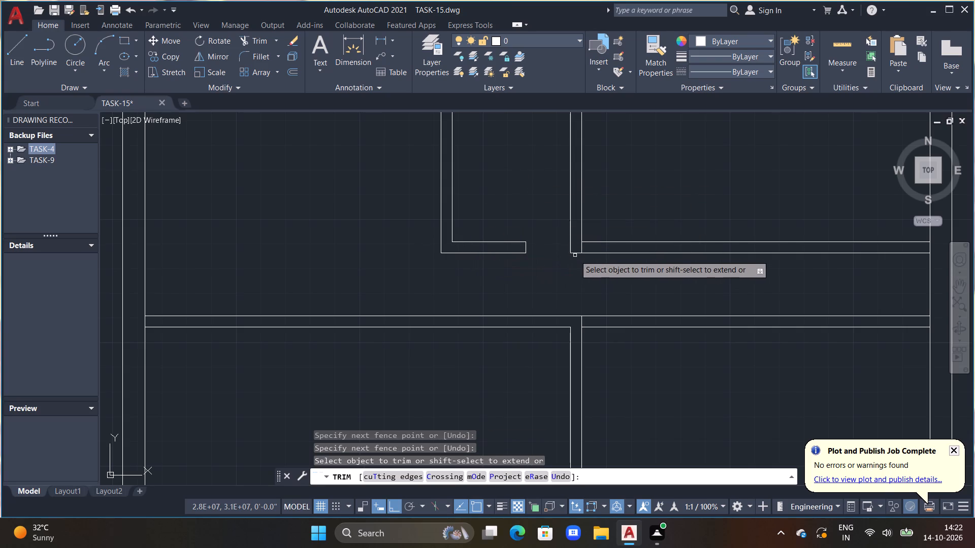
Trim the upper horizontal partition out of the bay on the plan's right side.
scroll(595, 229, "down", 1)
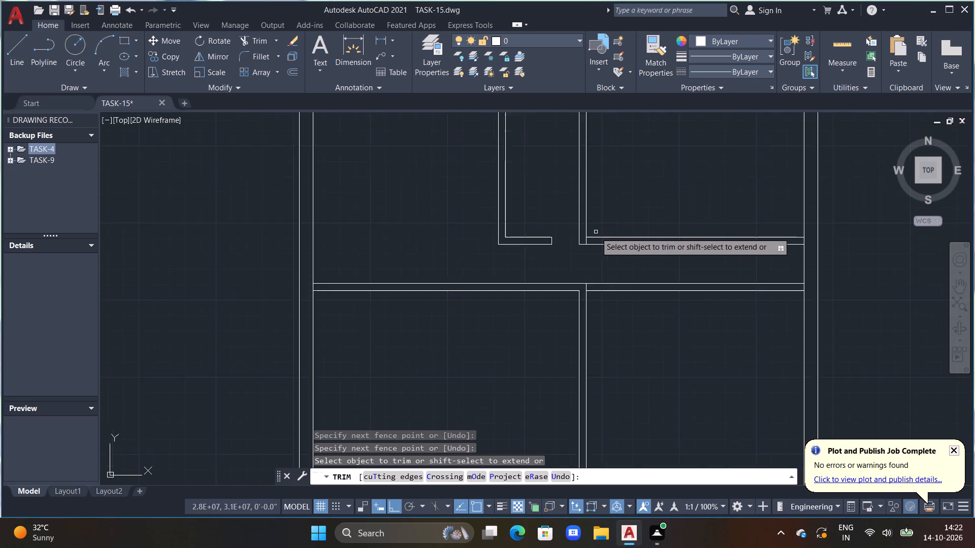
scroll(596, 232, "down", 1)
left_click_drag(618, 228, 616, 256)
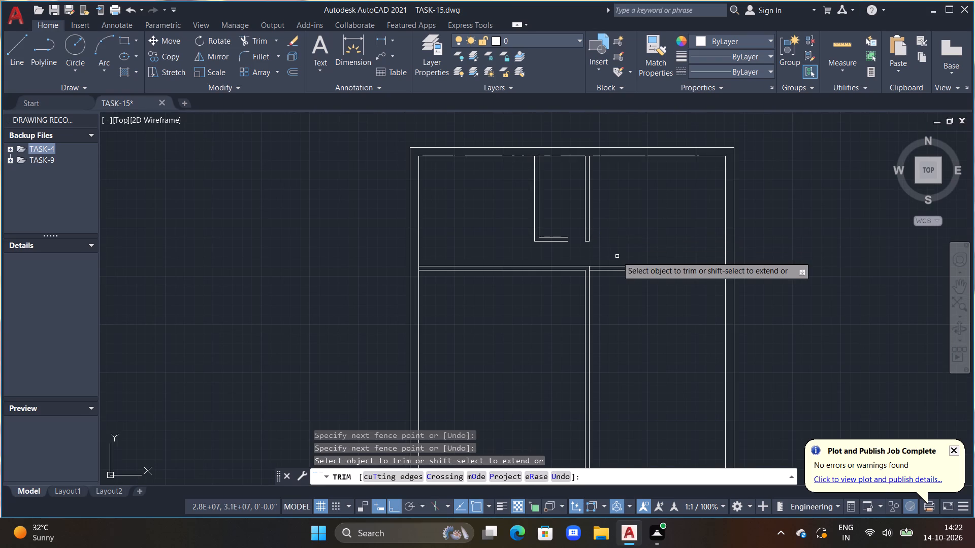
scroll(620, 237, "down", 1)
middle_click_drag(621, 237, 644, 180)
scroll(638, 194, "up", 1)
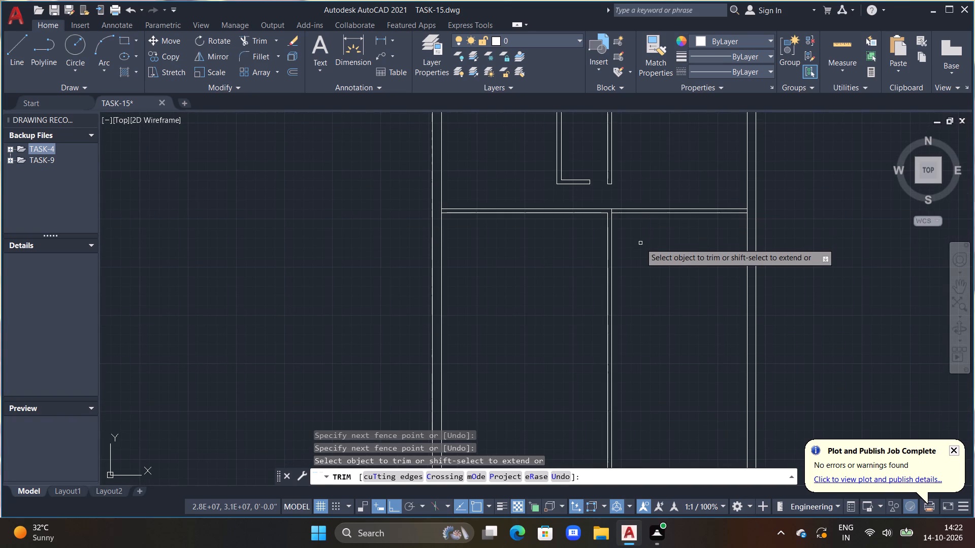
key("Escape")
key("Escape")
key("Escape")
key("Escape")
key("Escape")
key("Escape")
key("Escape")
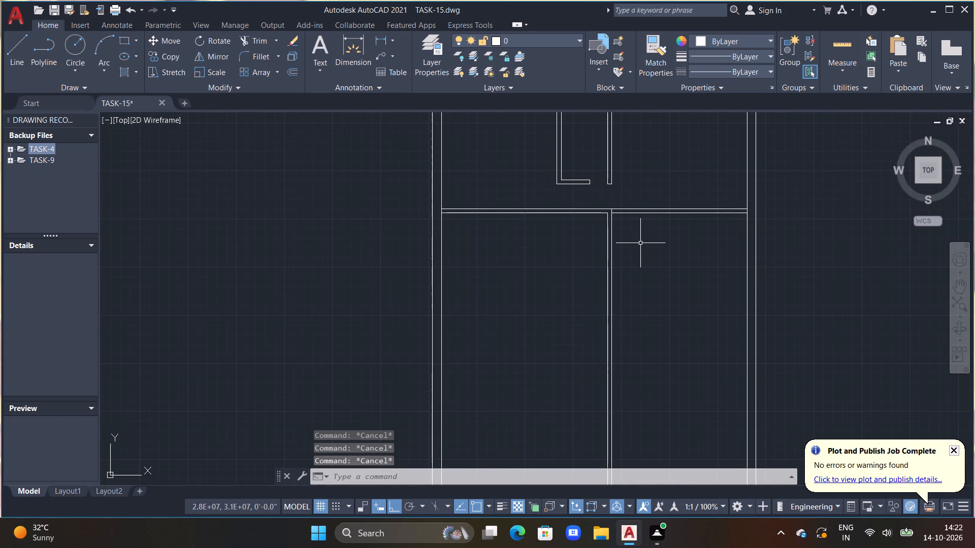
key("Escape")
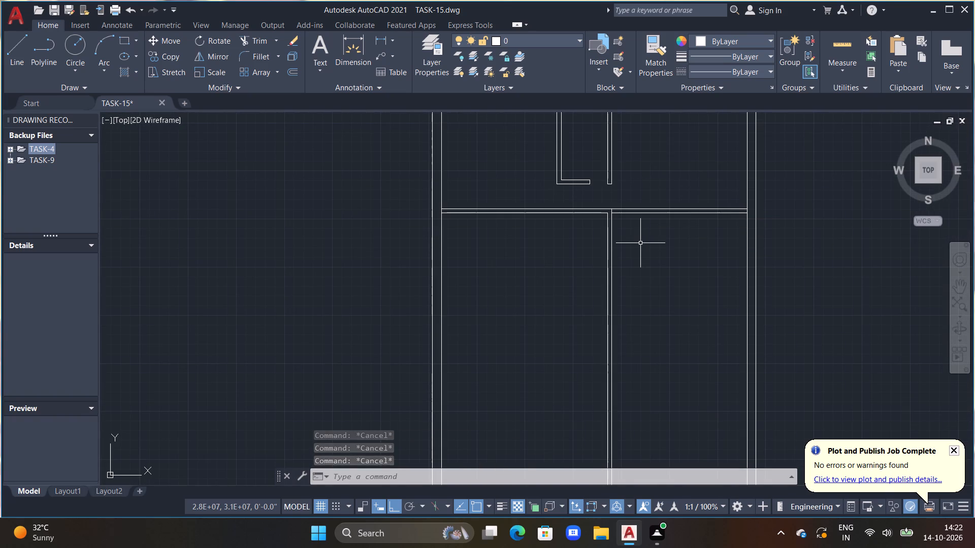
Trim the lower horizontal partition out of the bay on the plan's right side.
type("TR")
key("space")
key("space")
left_click_drag(646, 180, 671, 275)
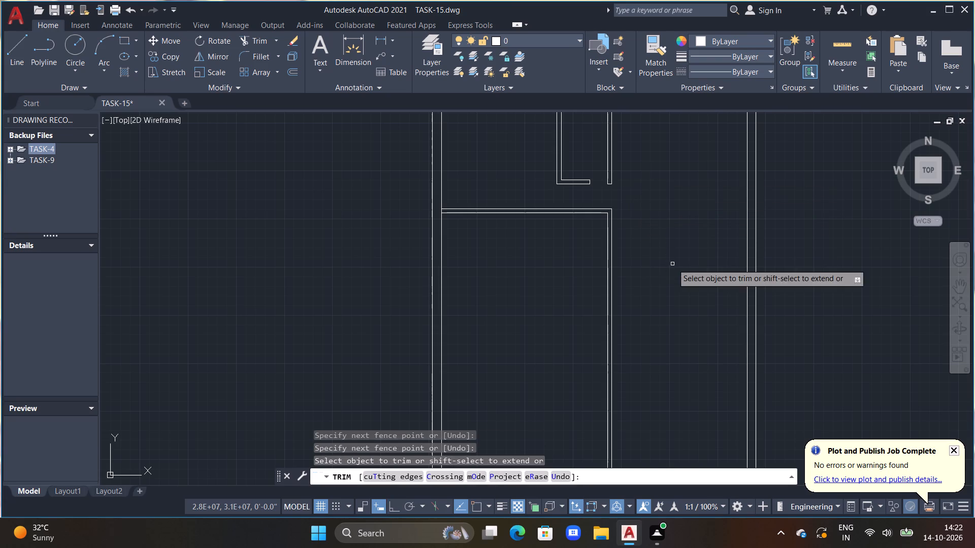
Remove the inner lines of the large lower-left room's top and right partitions with Trim.
middle_click_drag(655, 249, 705, 239)
scroll(704, 241, "down", 1)
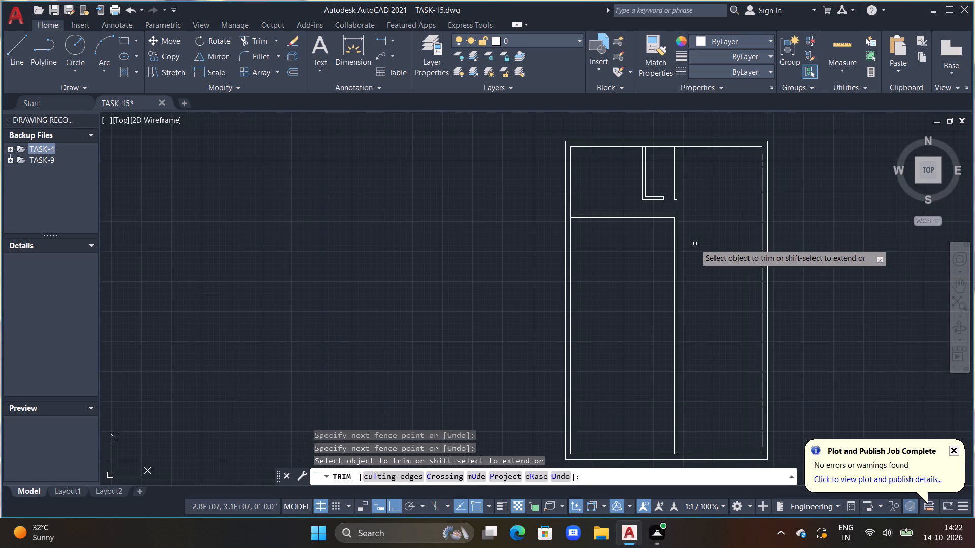
middle_click_drag(684, 234, 643, 227)
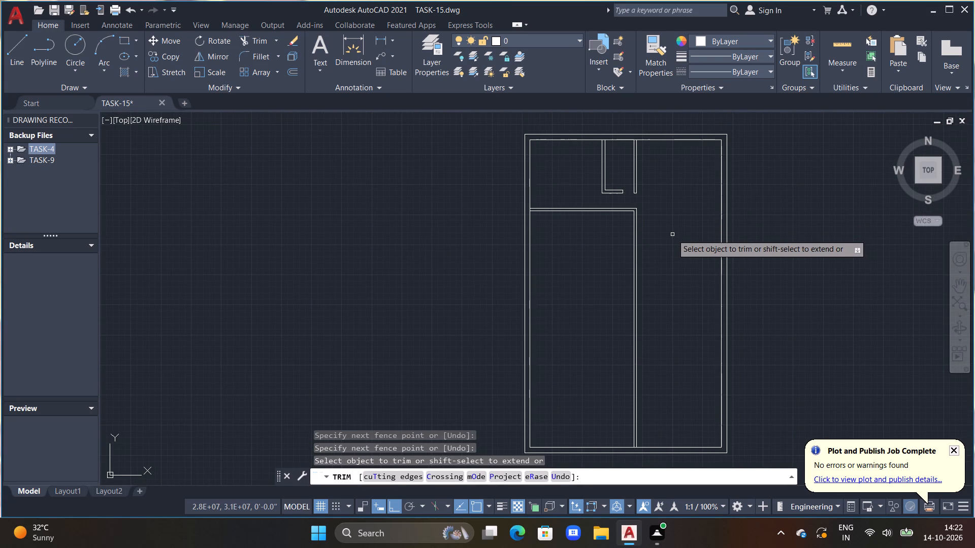
middle_click(597, 215)
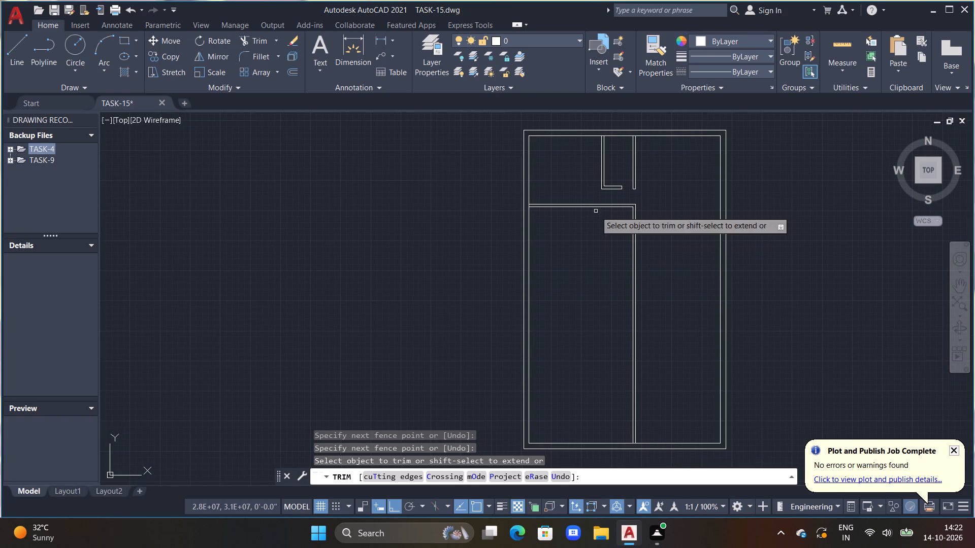
middle_click_drag(596, 246, 599, 236)
scroll(599, 236, "up", 1)
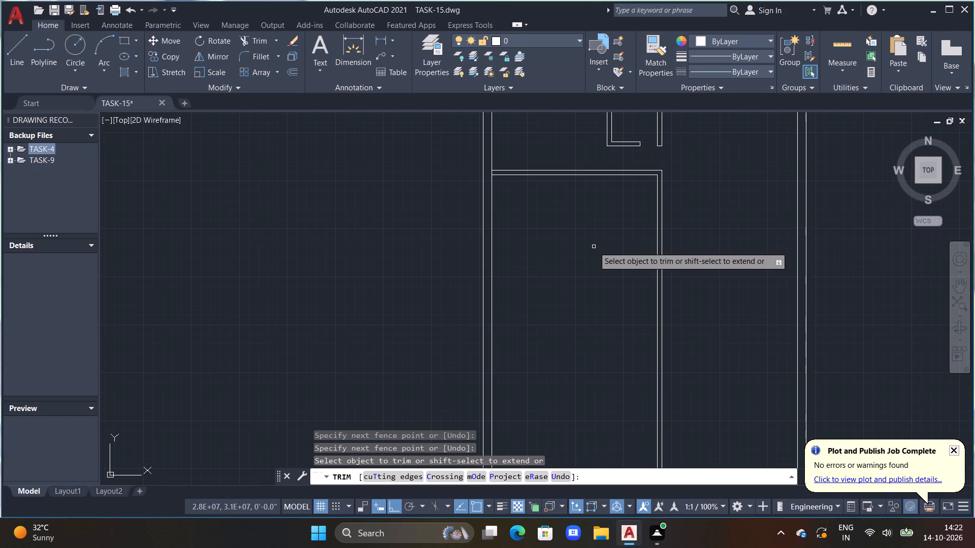
left_click_drag(569, 175, 573, 177)
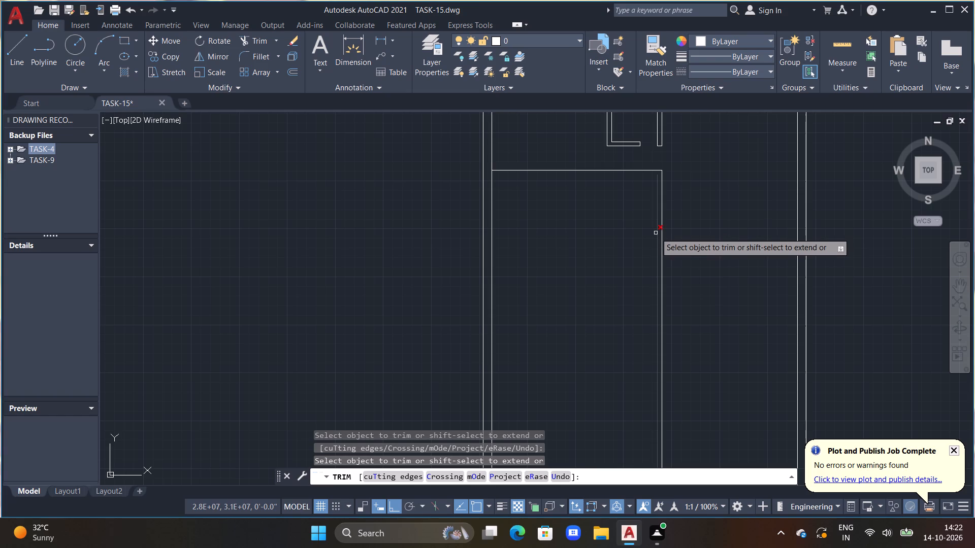
left_click(657, 233)
key("Escape")
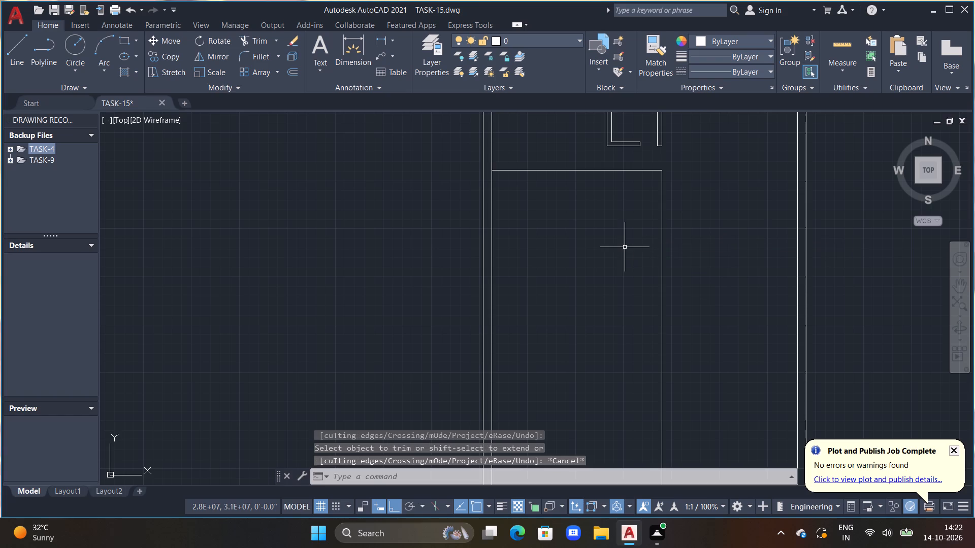
Offset the remaining top and right partition lines of the lower-left room 9" inward.
type("OFF 9\"")
key("Return")
left_click_drag(592, 170, 592, 176)
left_click_drag(576, 228, 577, 228)
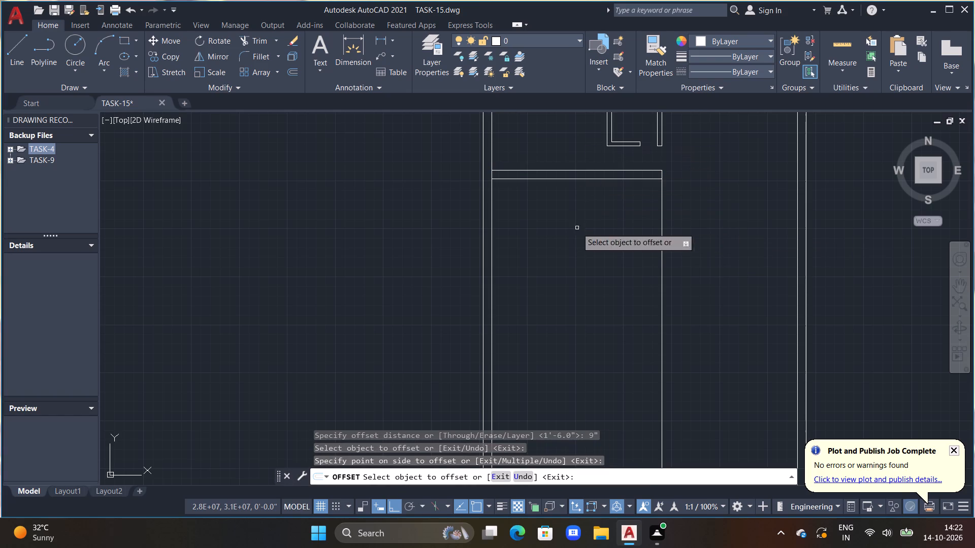
left_click_drag(577, 228, 581, 234)
key("ctrl+z")
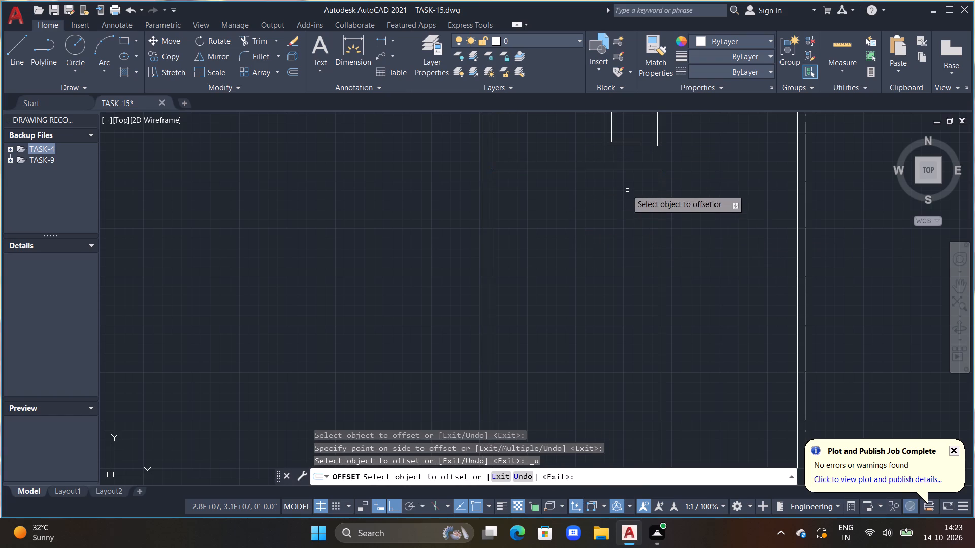
left_click_drag(624, 171, 619, 183)
left_click(604, 227)
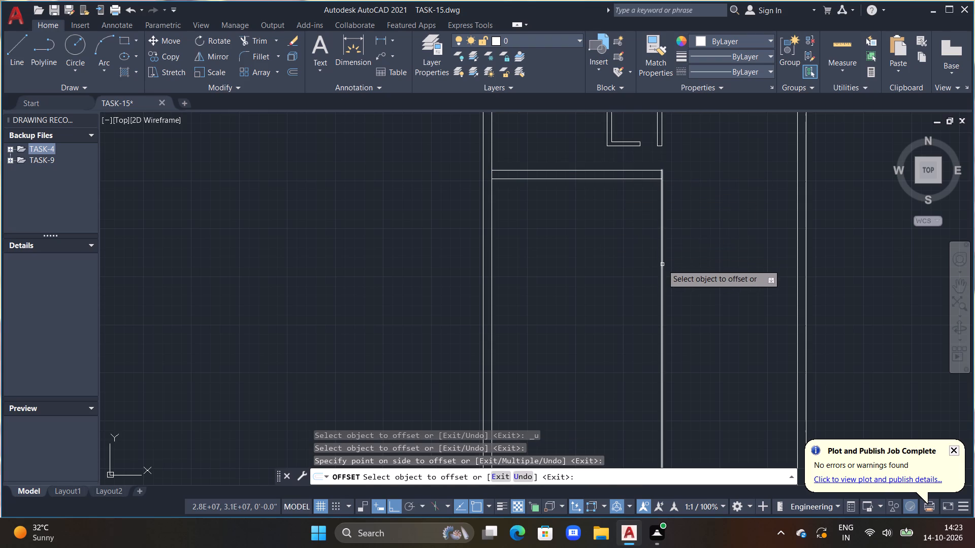
left_click_drag(662, 264, 657, 263)
left_click(655, 263)
key("Escape")
Trim the overlapping inner lines at the lower-left room's top-right corner.
key("t")
type("R")
key("space")
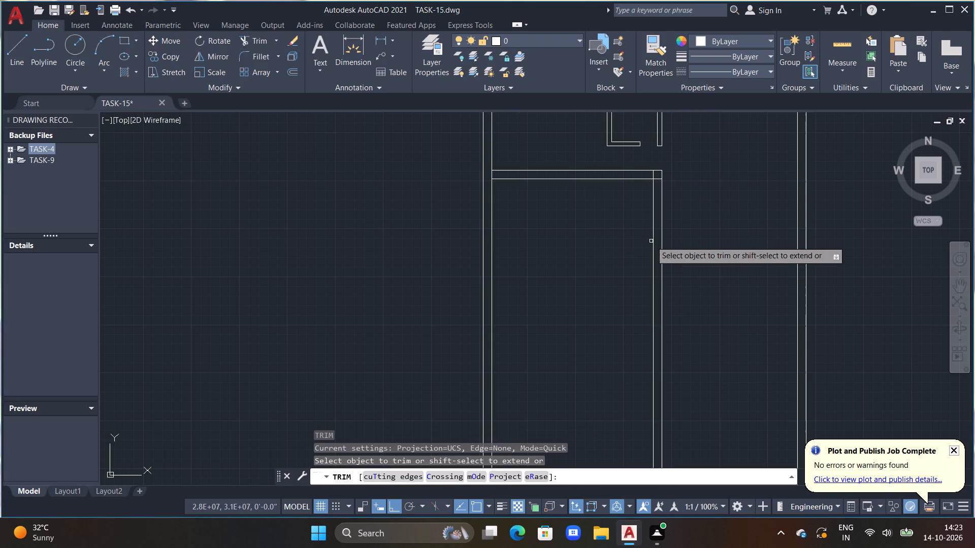
left_click(654, 174)
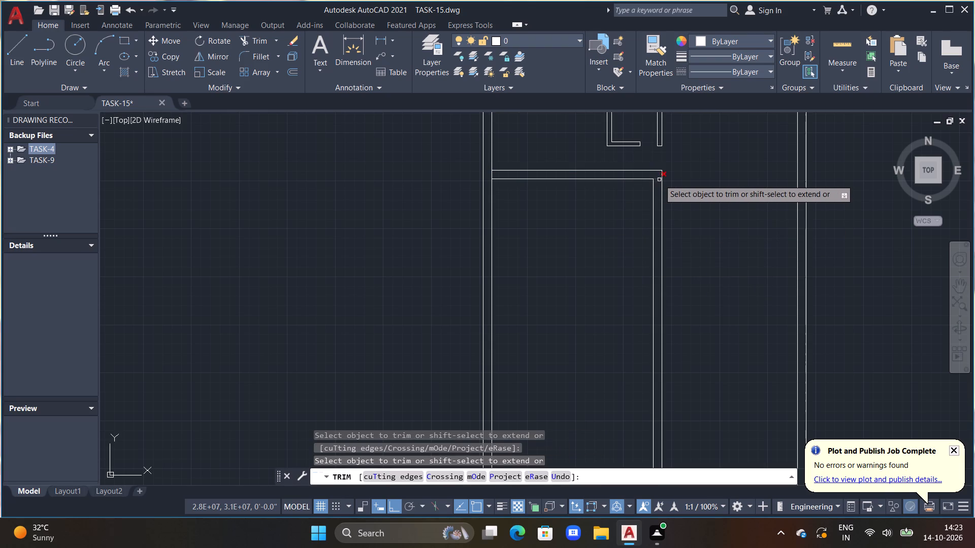
left_click(659, 180)
scroll(668, 187, "down", 1)
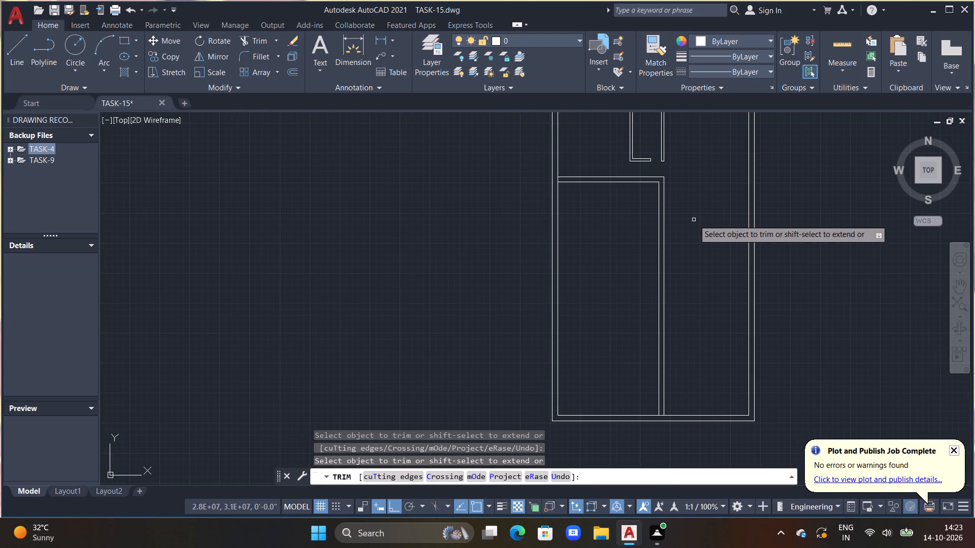
middle_click_drag(694, 220, 686, 201)
key("Escape")
Add a 9" horizontal partition across the lower-left room, offset 8'2" below its top wall's inner line.
middle_click(694, 213)
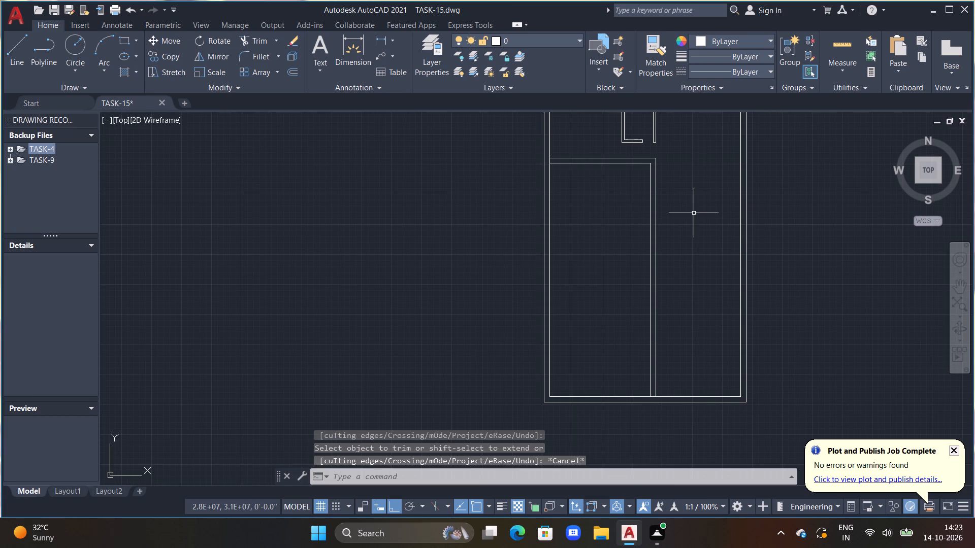
type("OFF")
key("space")
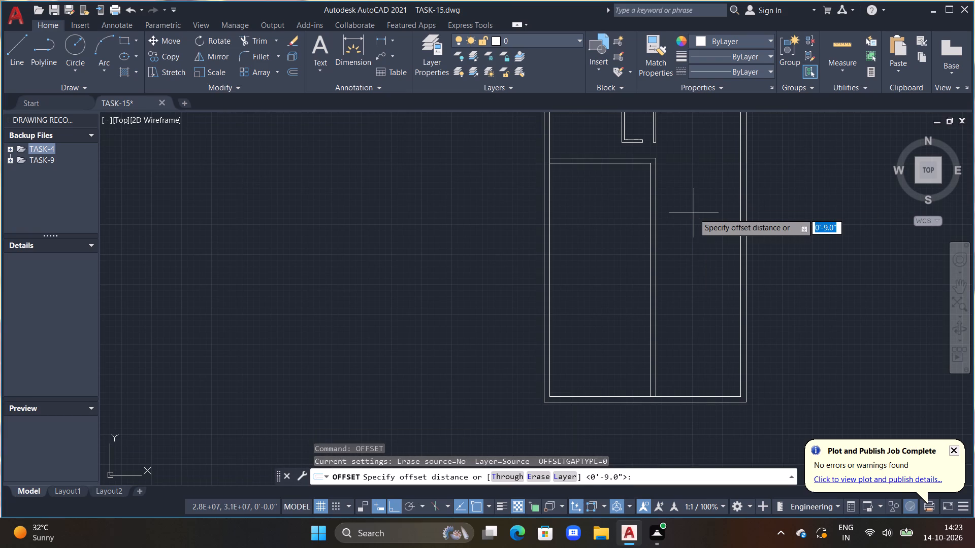
type("8'")
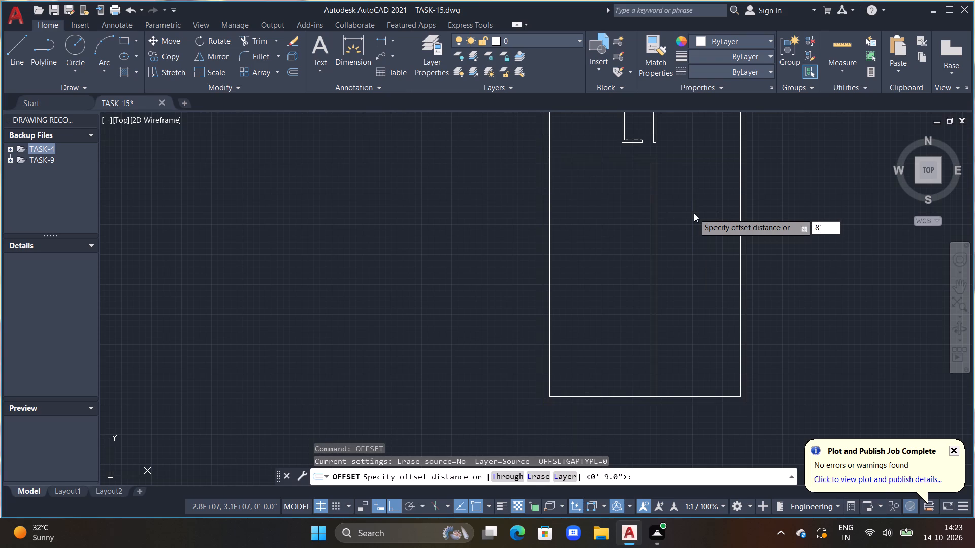
type("2\"")
key("Return")
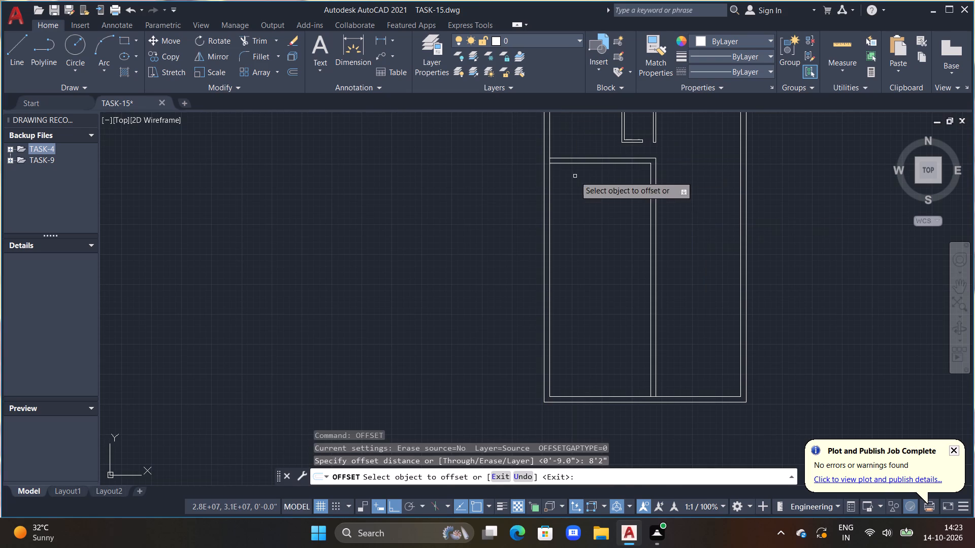
left_click(574, 163)
left_click_drag(566, 296, 570, 287)
left_click(575, 224)
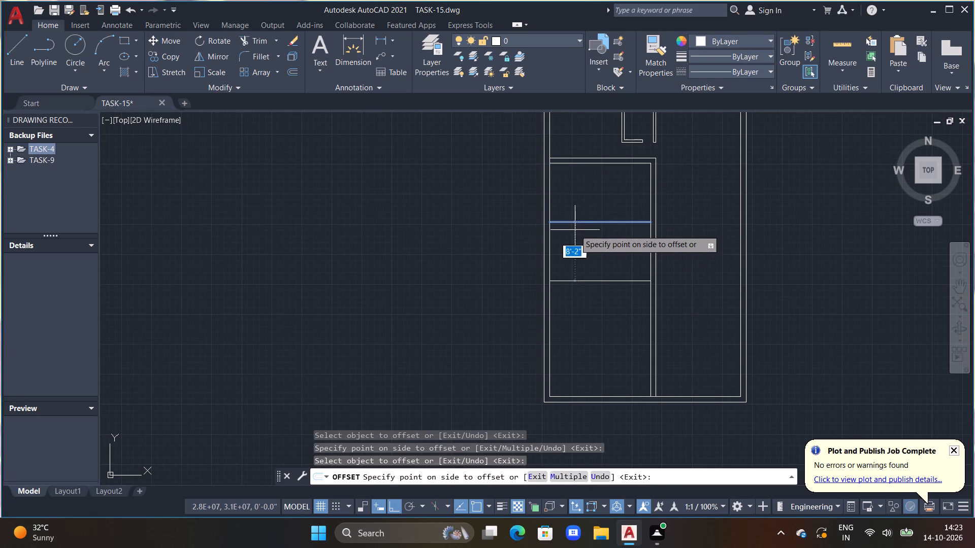
type("9\"")
key("Return")
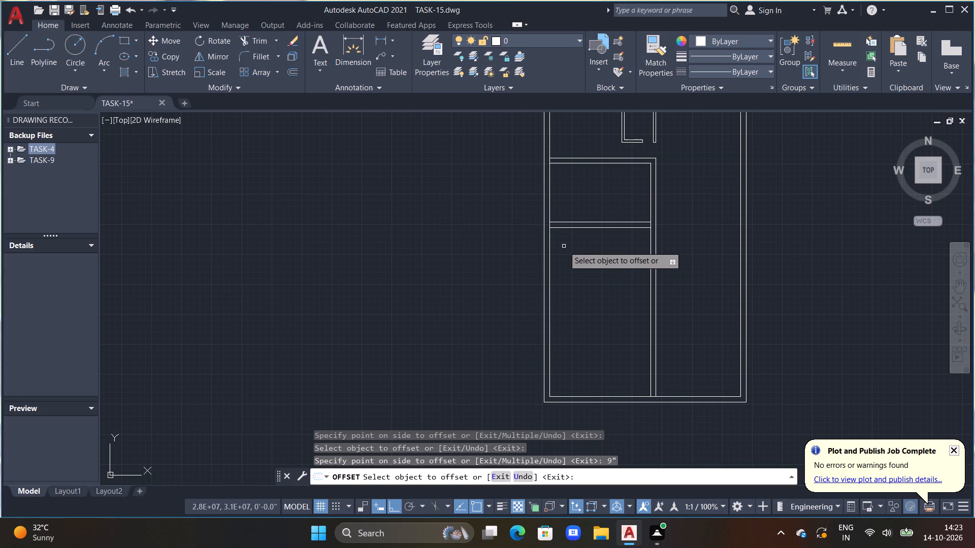
key("Escape")
Extend the room's two top wall lines and the new partition's lower line to the left outer wall's outside face.
scroll(563, 170, "up", 2)
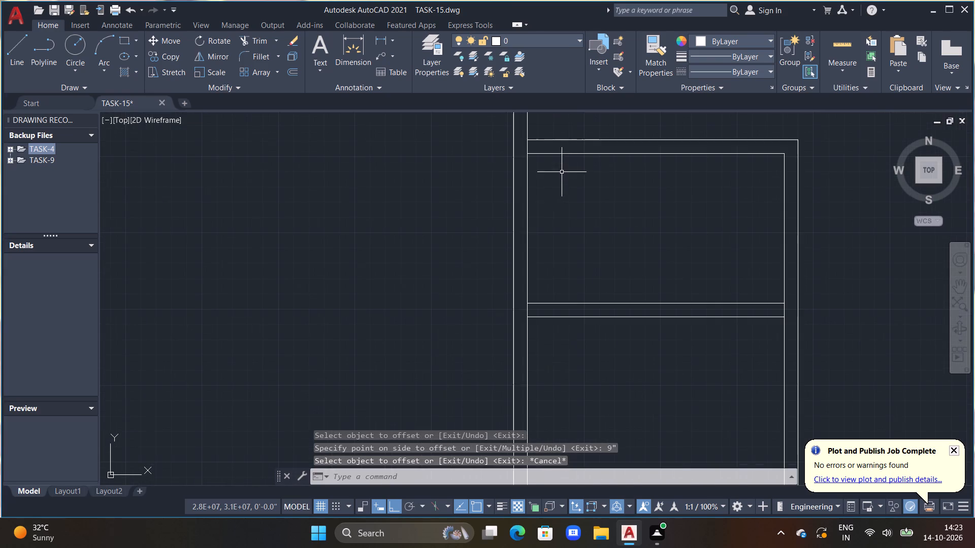
type("EX")
key("space")
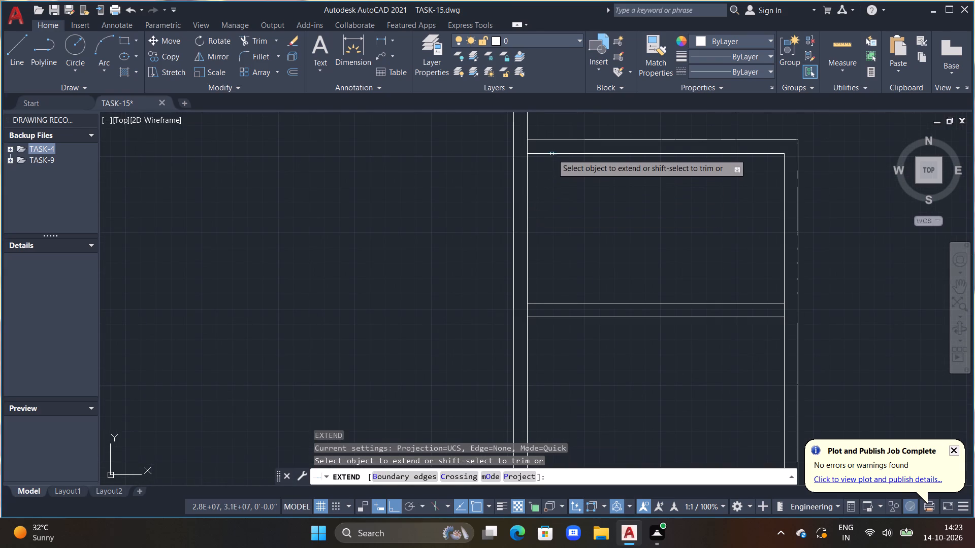
left_click(552, 154)
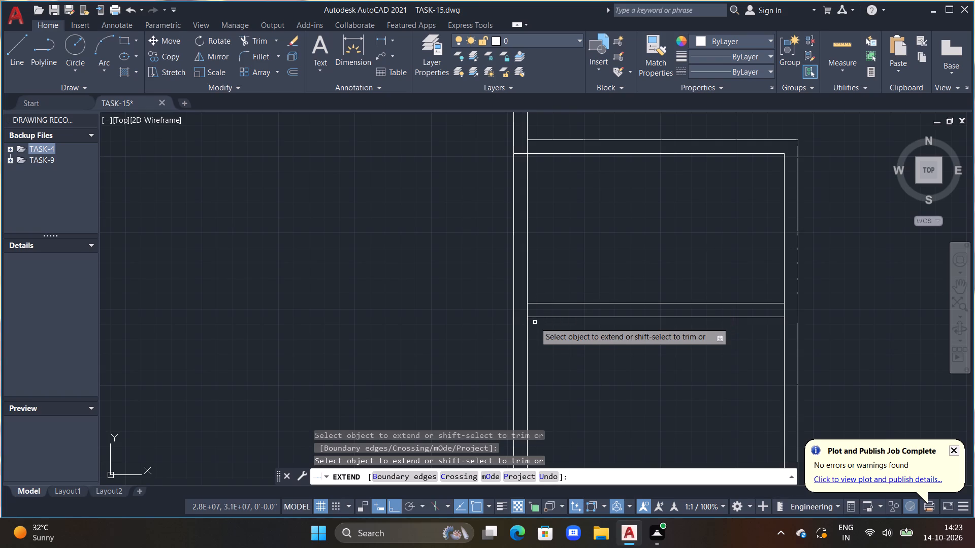
left_click(535, 319)
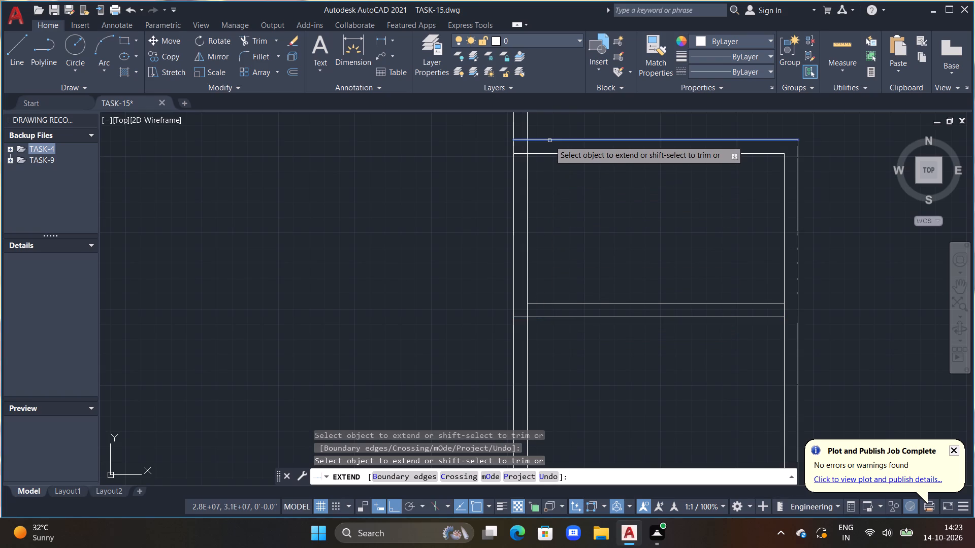
left_click(549, 141)
key("Escape")
Trim the top wall's inner-line stub in the left wall, and the left wall's inner line from the top wall down through the new partition.
type("TR")
key("space")
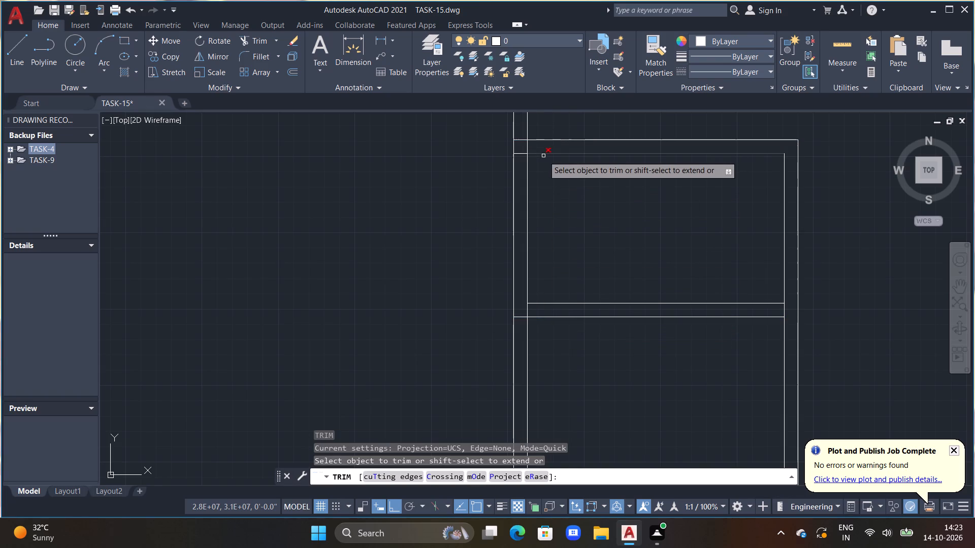
left_click(522, 152)
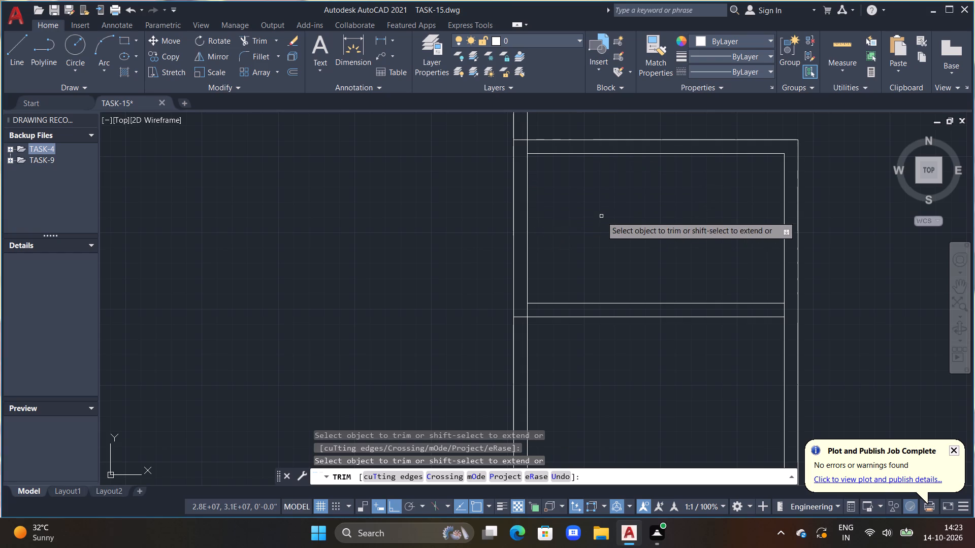
scroll(603, 211, "down", 1)
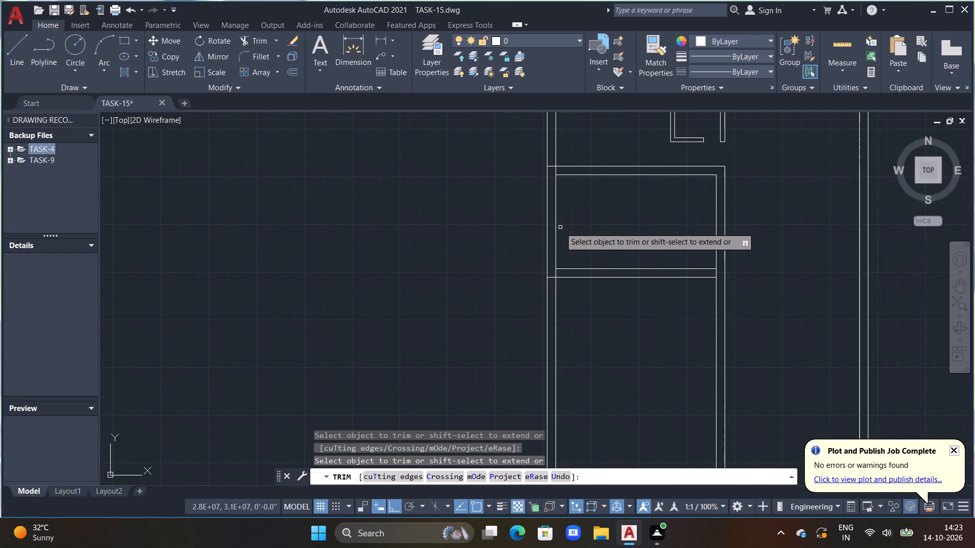
left_click(554, 217)
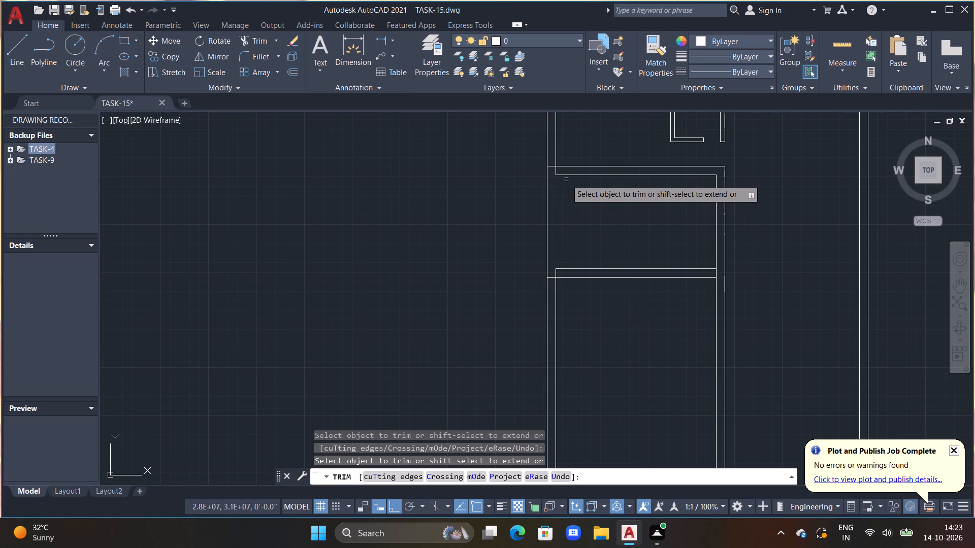
middle_click_drag(566, 180, 568, 191)
scroll(564, 182, "up", 1)
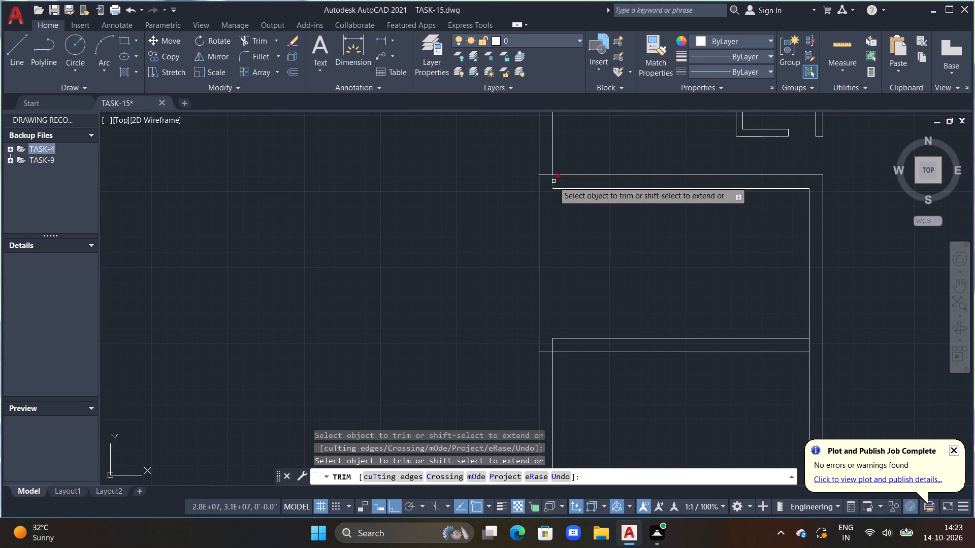
left_click(554, 181)
left_click(552, 345)
key("Escape")
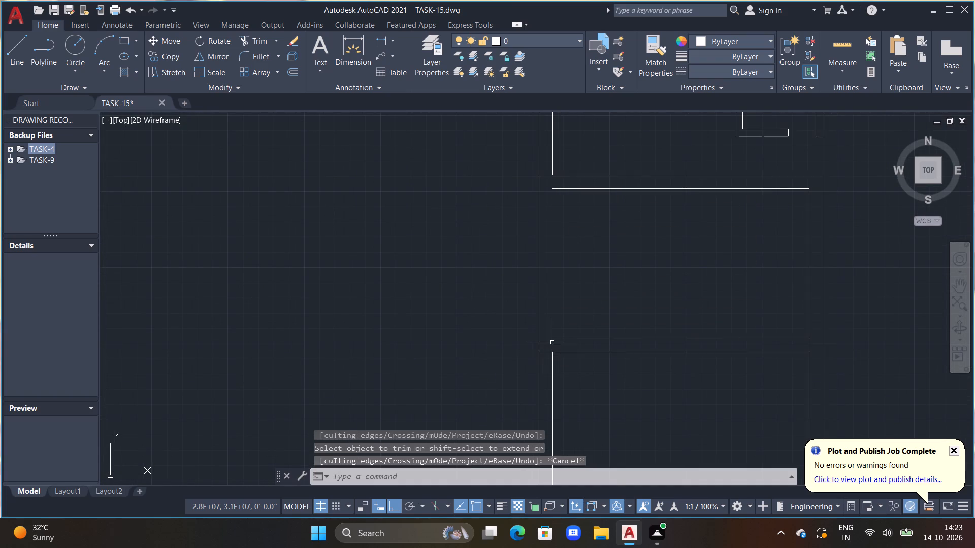
Extend the horizontal partition's upper line and the top wall's inner line to the left outer wall's outside face.
key("e")
key("x")
key("space")
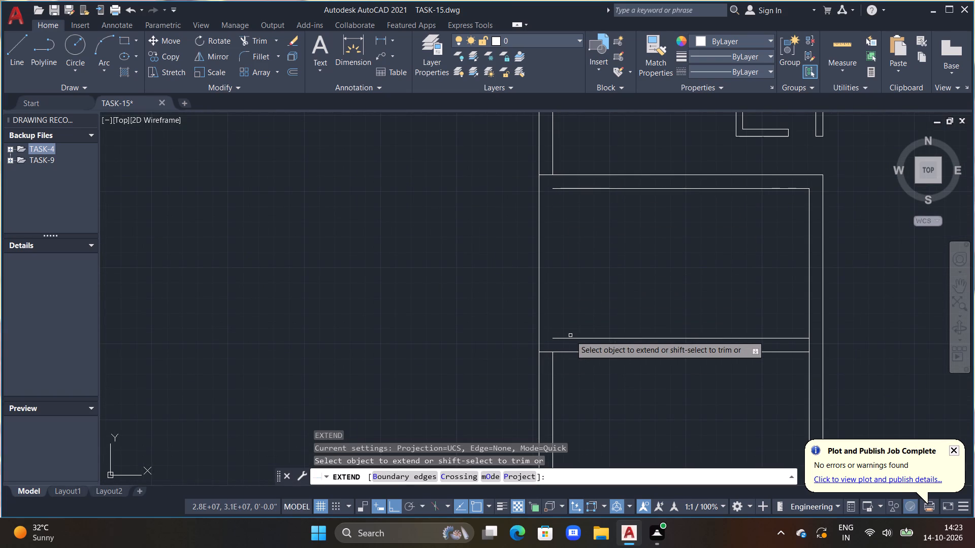
left_click(571, 338)
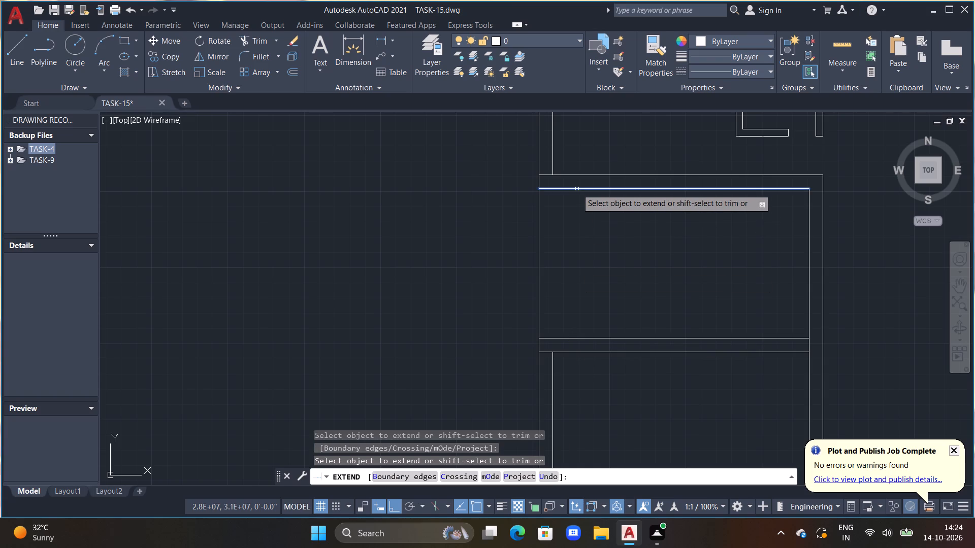
left_click(577, 189)
key("Escape")
Offset the left outer wall's outside line 3'6" inward, toward the lower-left rooms.
scroll(577, 189, "down", 1)
scroll(581, 230, "down", 2)
scroll(584, 279, "up", 1)
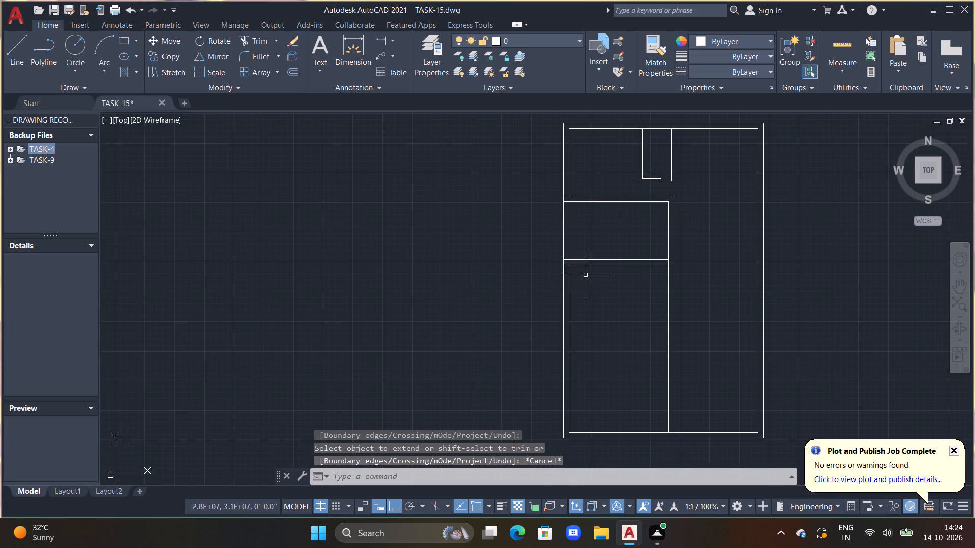
middle_click_drag(576, 258, 559, 223)
middle_click_drag(593, 258, 585, 259)
middle_click_drag(581, 265, 580, 266)
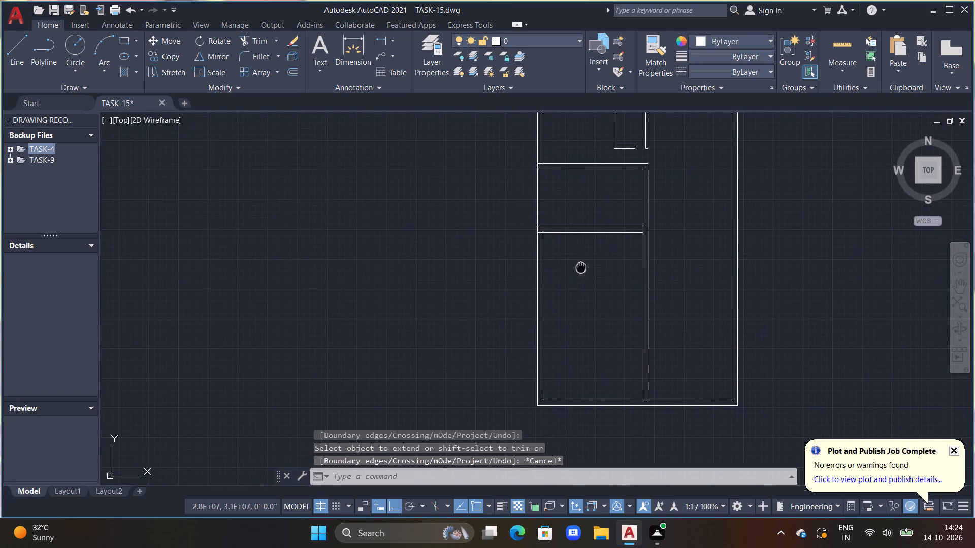
middle_click_drag(580, 266, 574, 267)
scroll(621, 227, "up", 2)
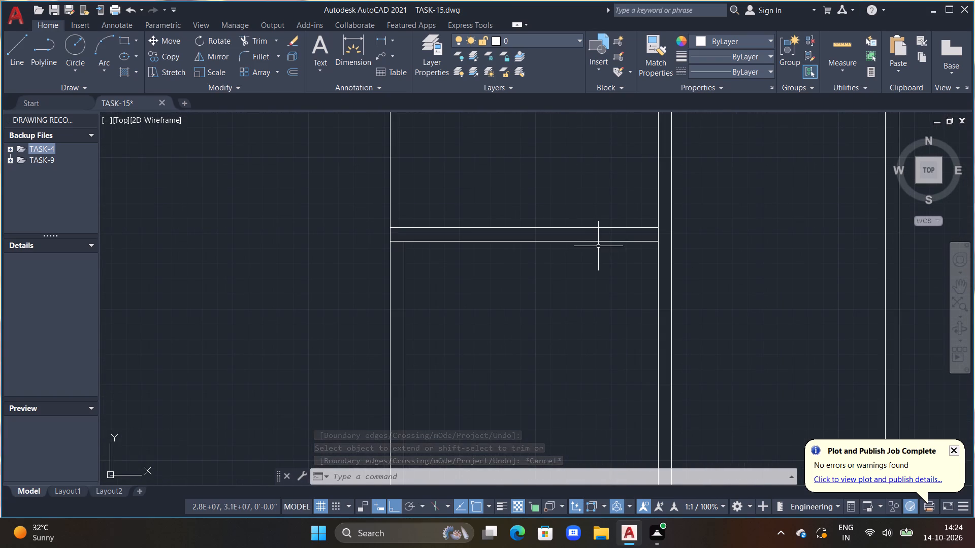
middle_click_drag(588, 249, 604, 294)
scroll(581, 259, "down", 1)
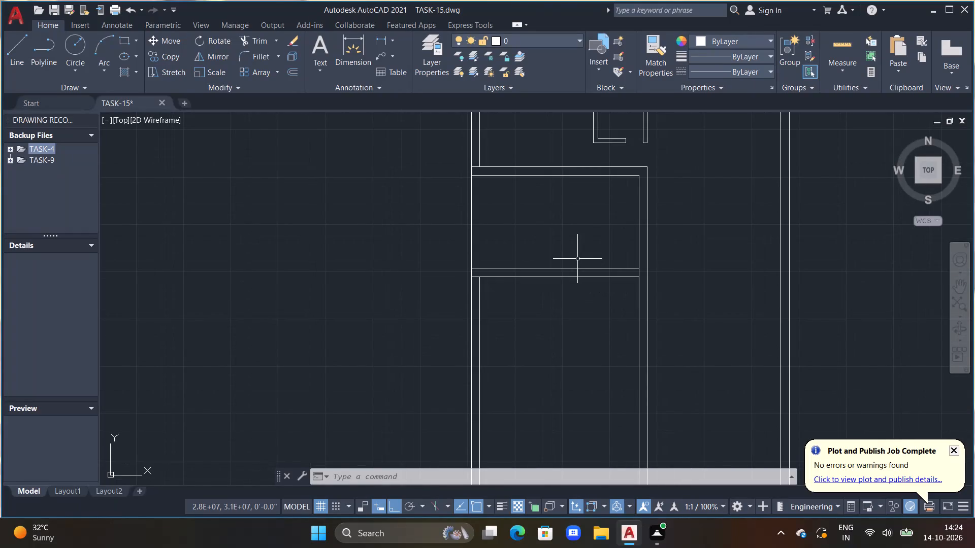
type("OFF")
key("space")
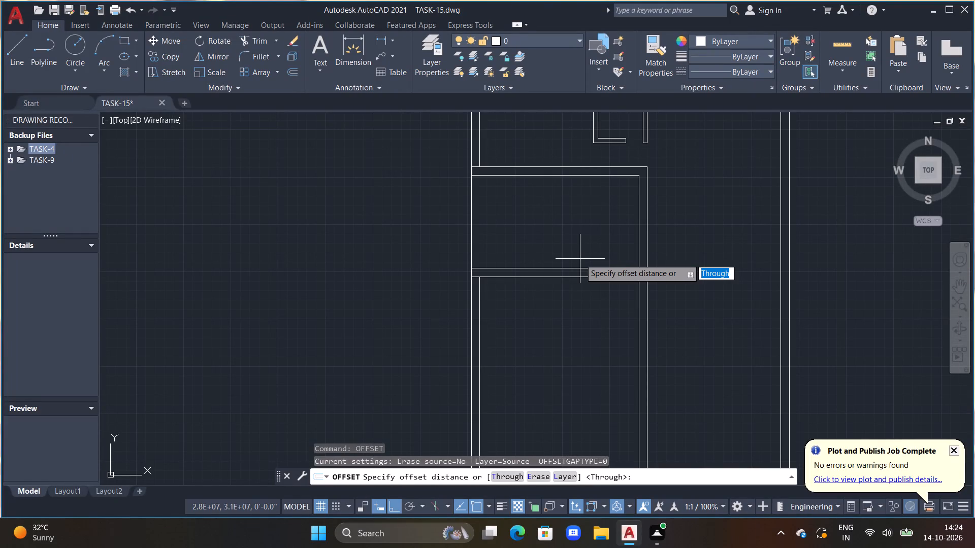
type("3'6\"")
key("Return")
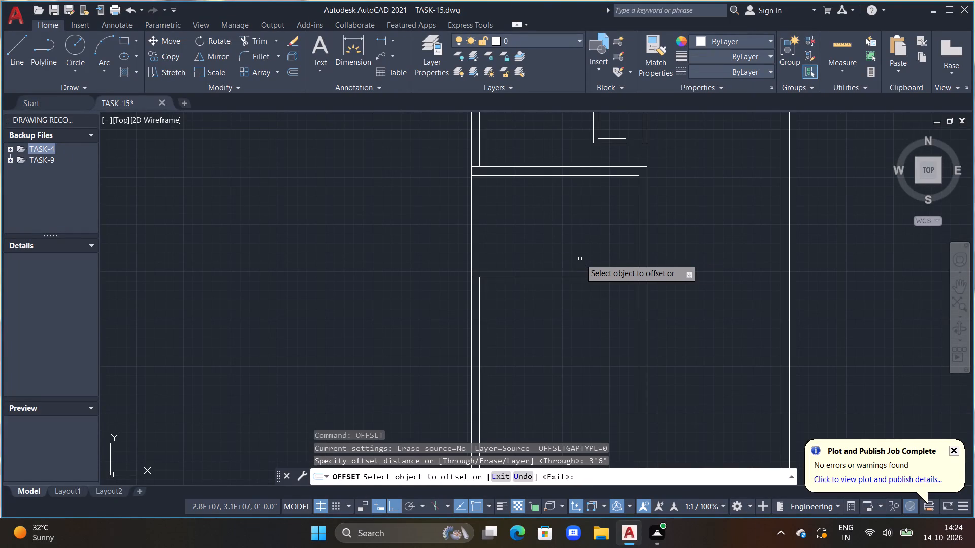
left_click(474, 235)
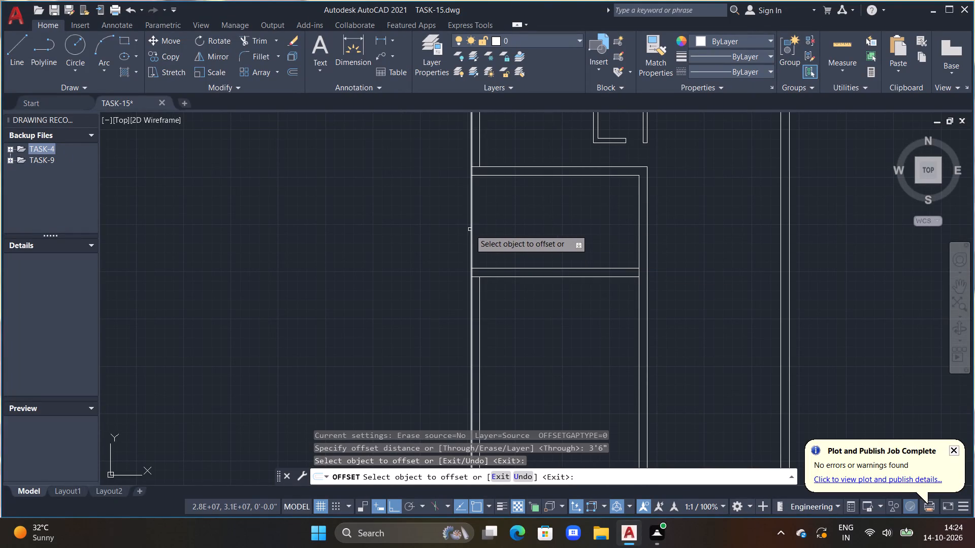
left_click(470, 229)
left_click(542, 232)
key("Escape")
Trim the offset vertical line so it runs only between the top wall's inner line and the horizontal partition's upper line.
key("t")
key("r")
key("space")
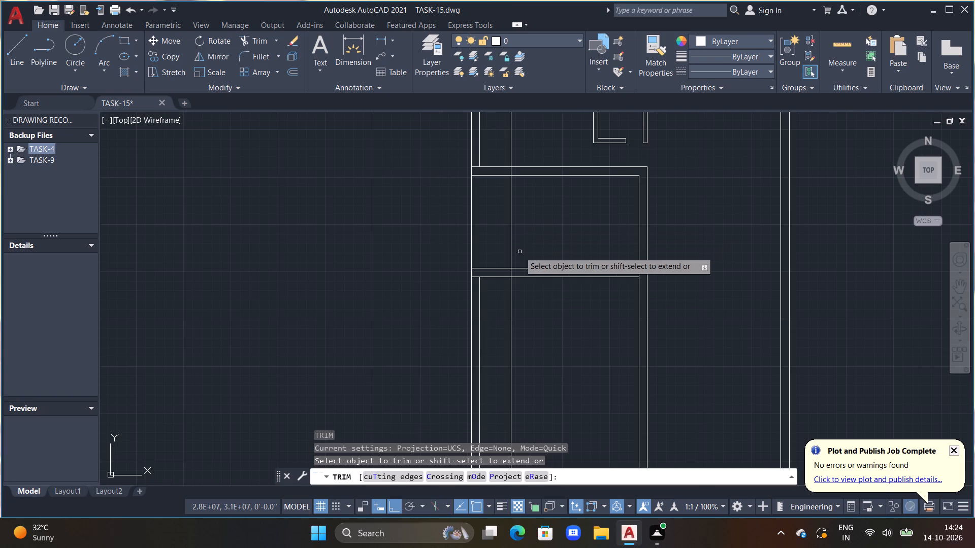
left_click(507, 294)
left_click_drag(533, 303, 539, 307)
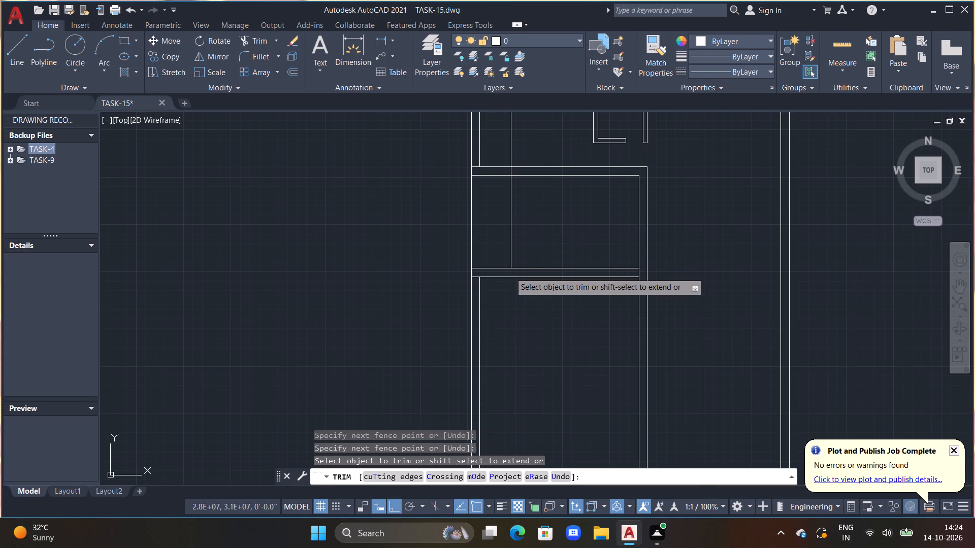
left_click(510, 272)
left_click(511, 170)
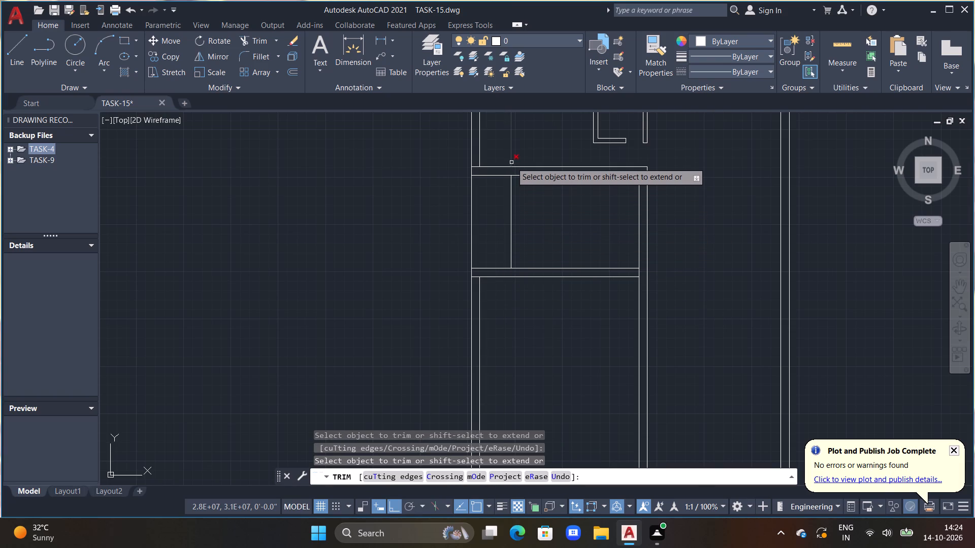
left_click(511, 158)
key("Escape")
Offset the inner line of the lower-left rooms' right wall 2'6" toward the room's interior.
scroll(518, 164, "down", 1)
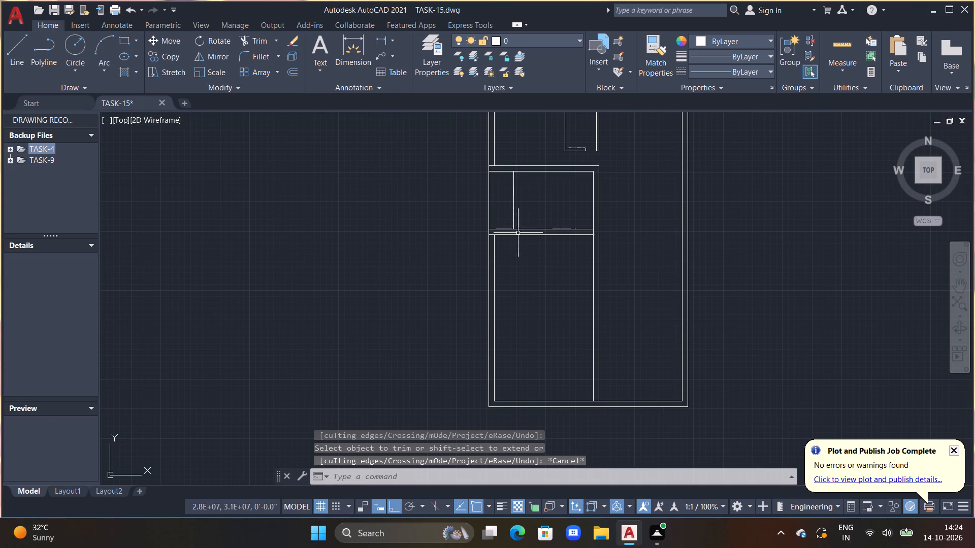
middle_click_drag(521, 234, 487, 244)
middle_click_drag(519, 268, 533, 265)
scroll(537, 251, "up", 2)
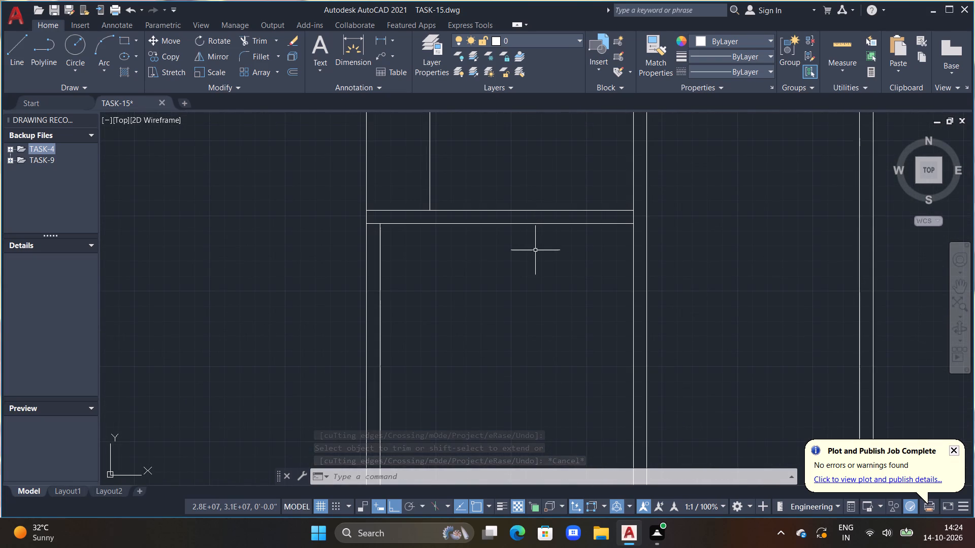
type("OFF 2'6\"")
key("Return")
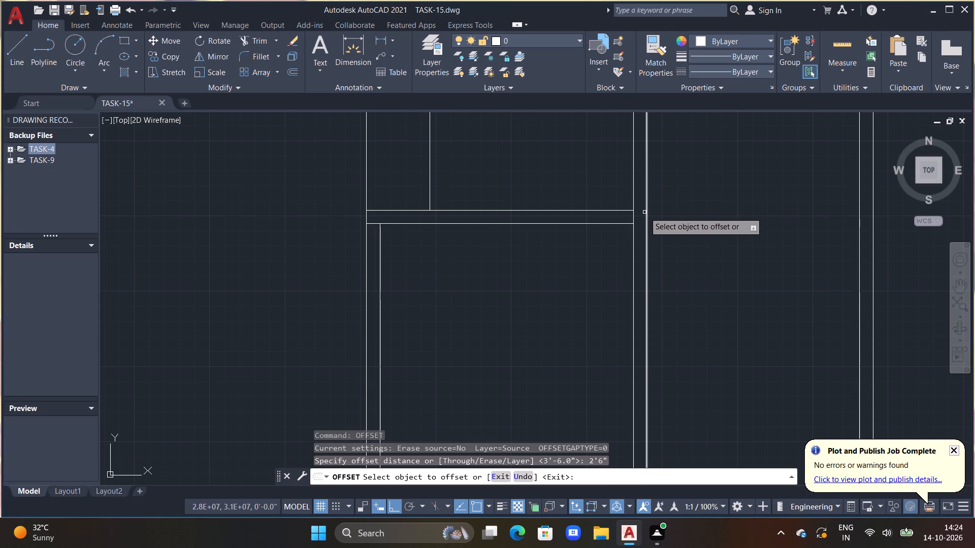
left_click(635, 218)
left_click(551, 223)
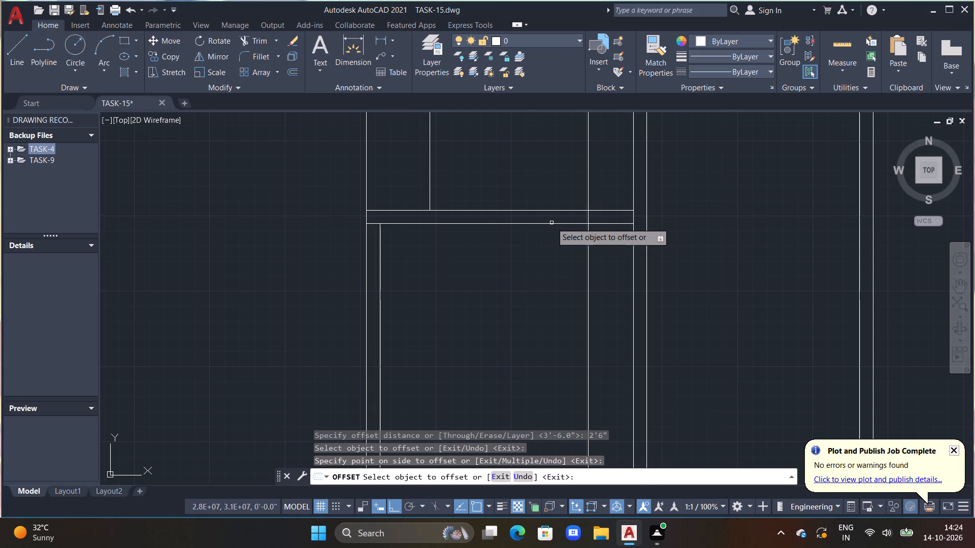
key("Escape")
Trim the 2'6" offset line to a jamb across the horizontal partition, and remove the partition's upper line between jamb and right wall.
key("t")
key("r")
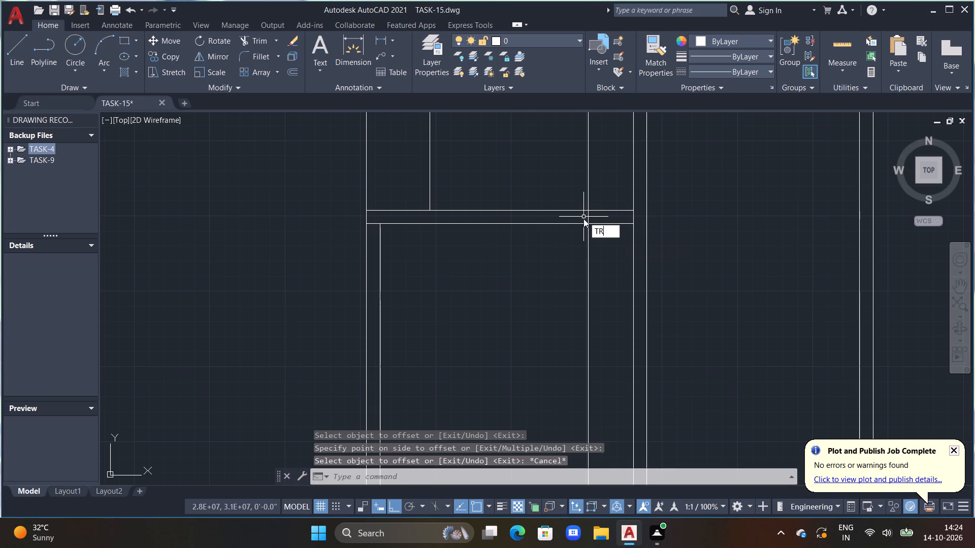
key("space")
left_click_drag(580, 261, 594, 257)
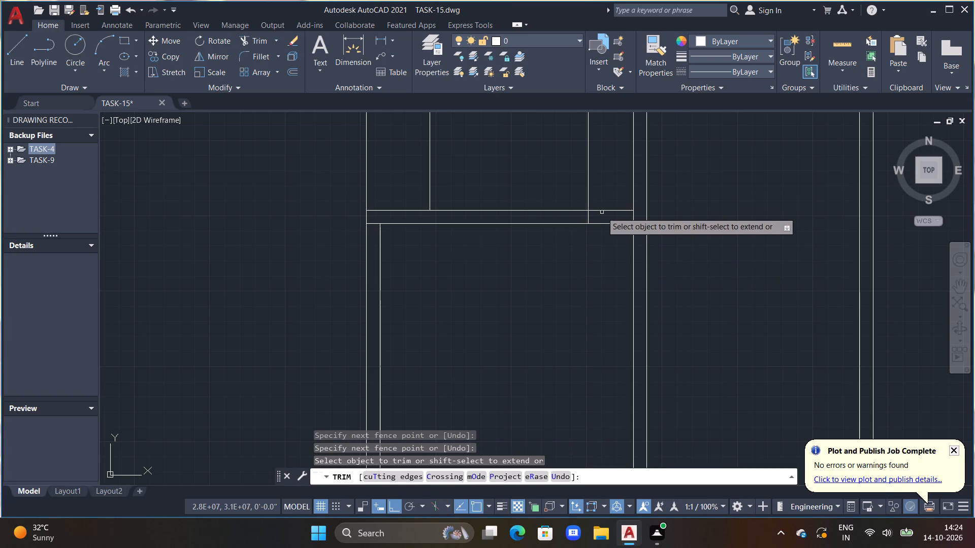
left_click(602, 212)
left_click_drag(583, 178, 602, 178)
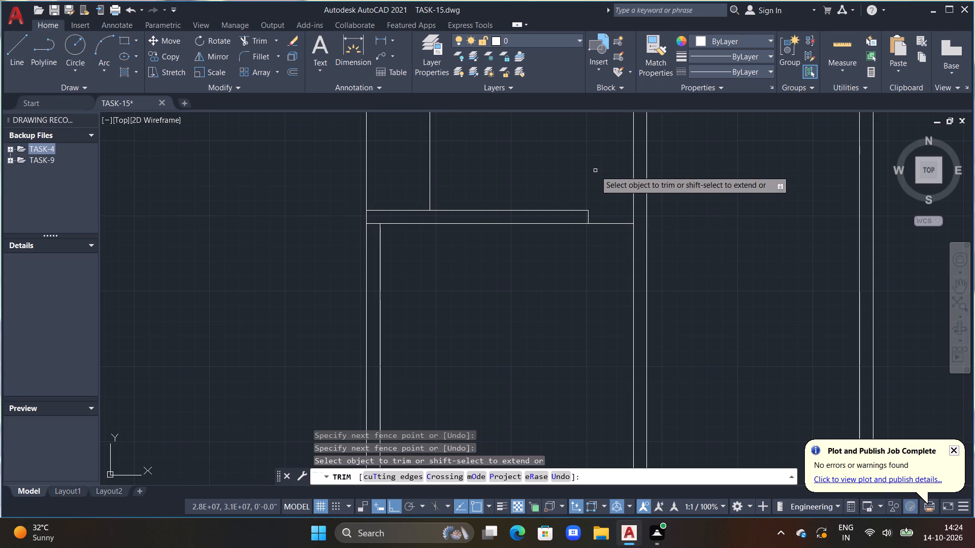
left_click(595, 170)
key("Escape")
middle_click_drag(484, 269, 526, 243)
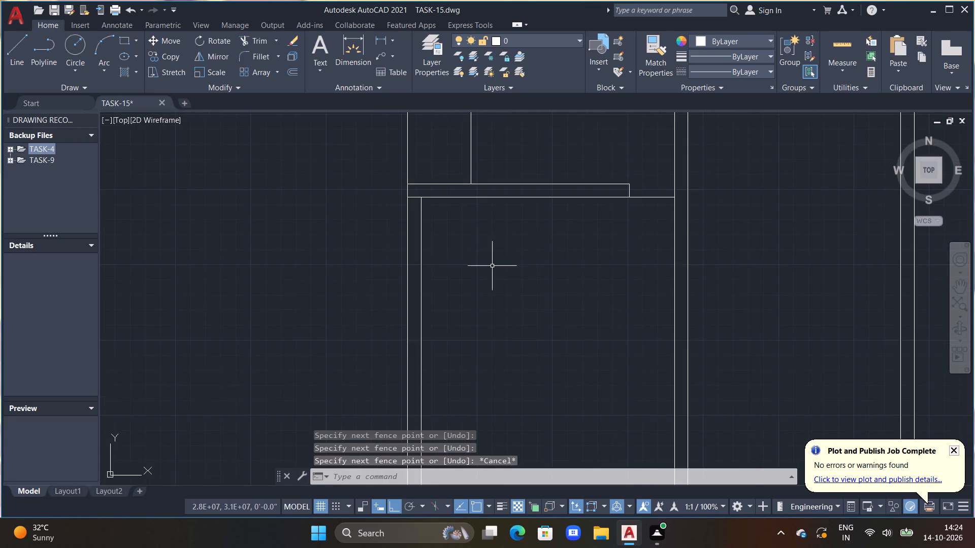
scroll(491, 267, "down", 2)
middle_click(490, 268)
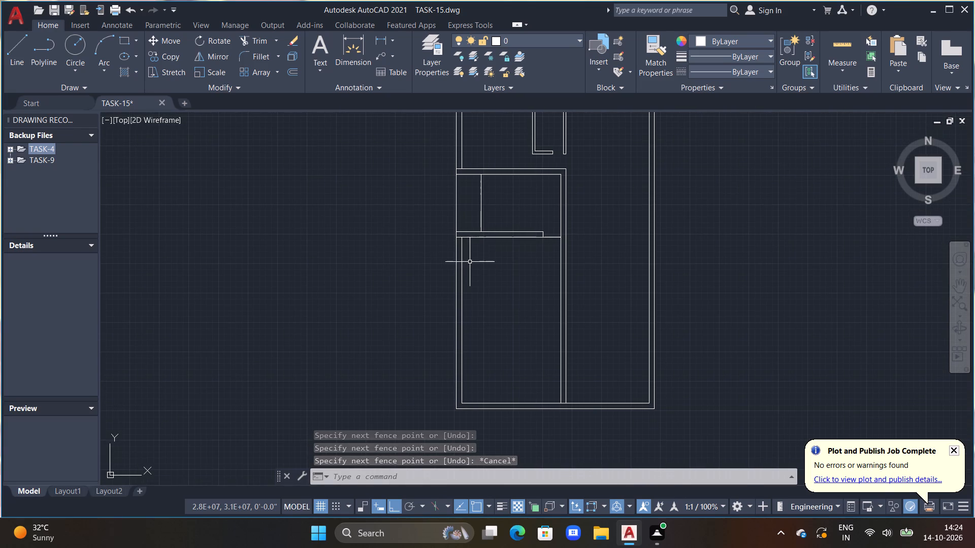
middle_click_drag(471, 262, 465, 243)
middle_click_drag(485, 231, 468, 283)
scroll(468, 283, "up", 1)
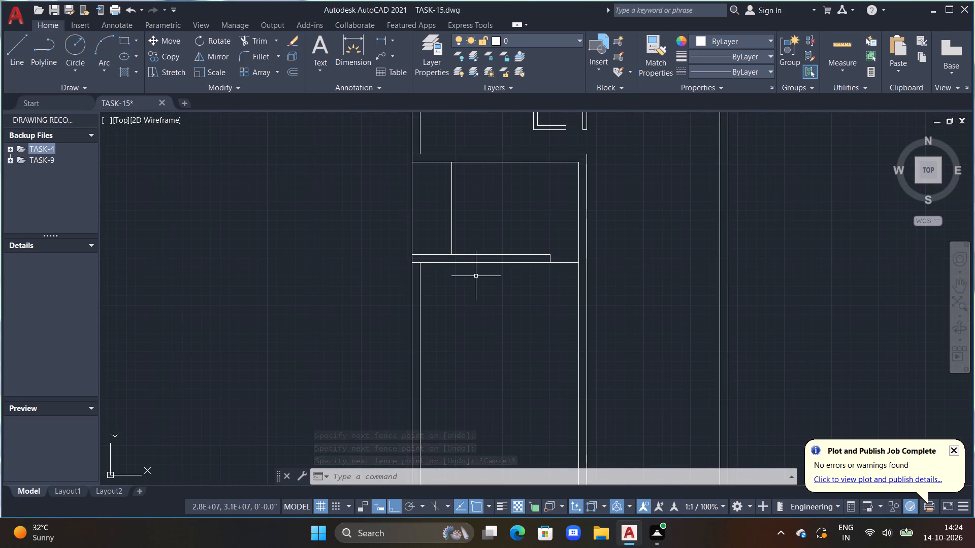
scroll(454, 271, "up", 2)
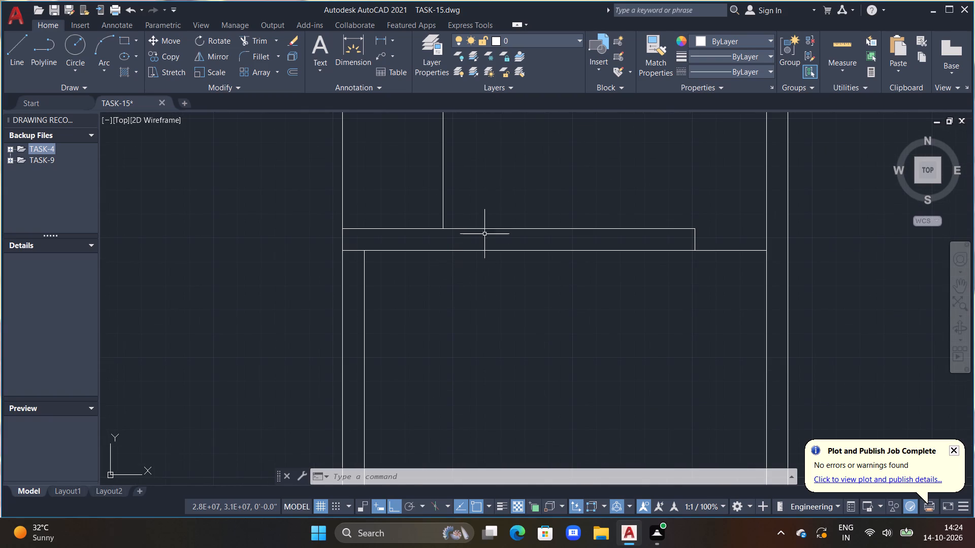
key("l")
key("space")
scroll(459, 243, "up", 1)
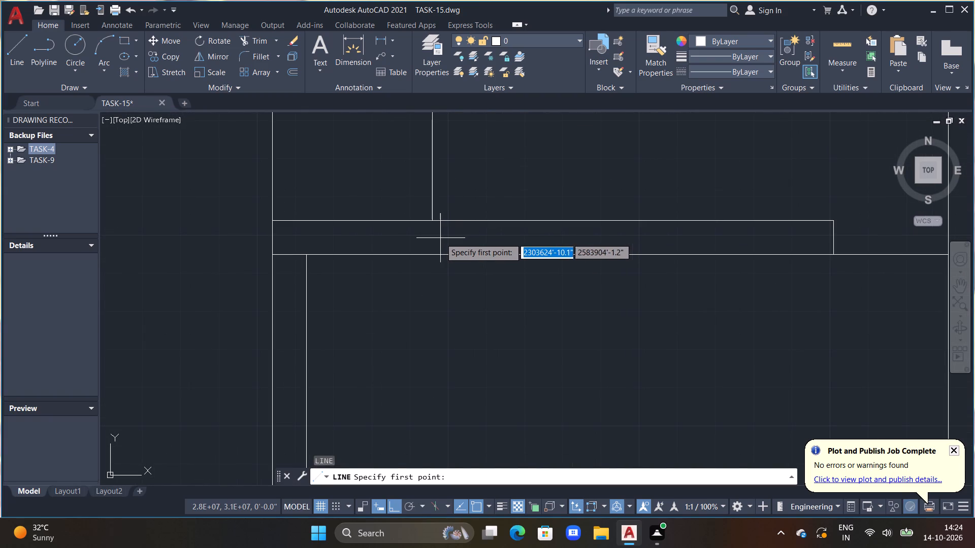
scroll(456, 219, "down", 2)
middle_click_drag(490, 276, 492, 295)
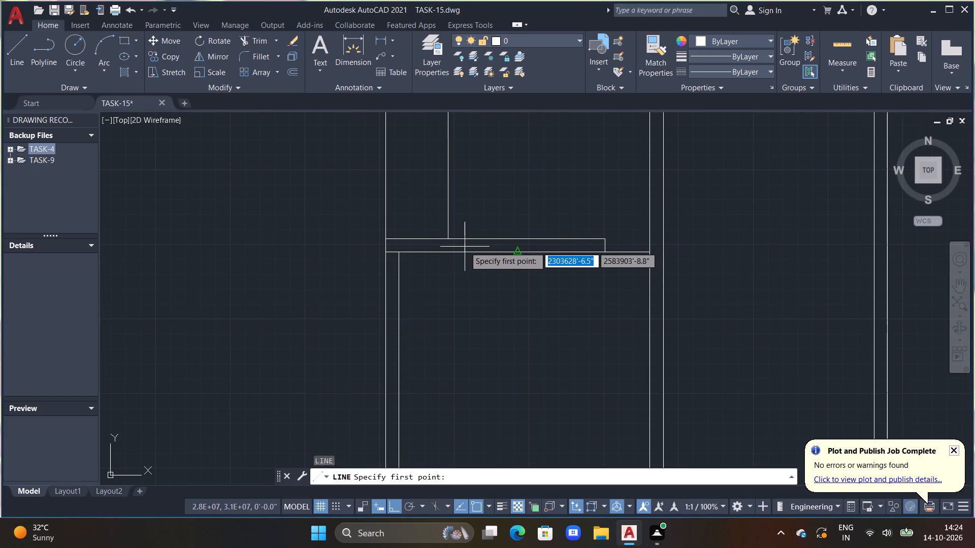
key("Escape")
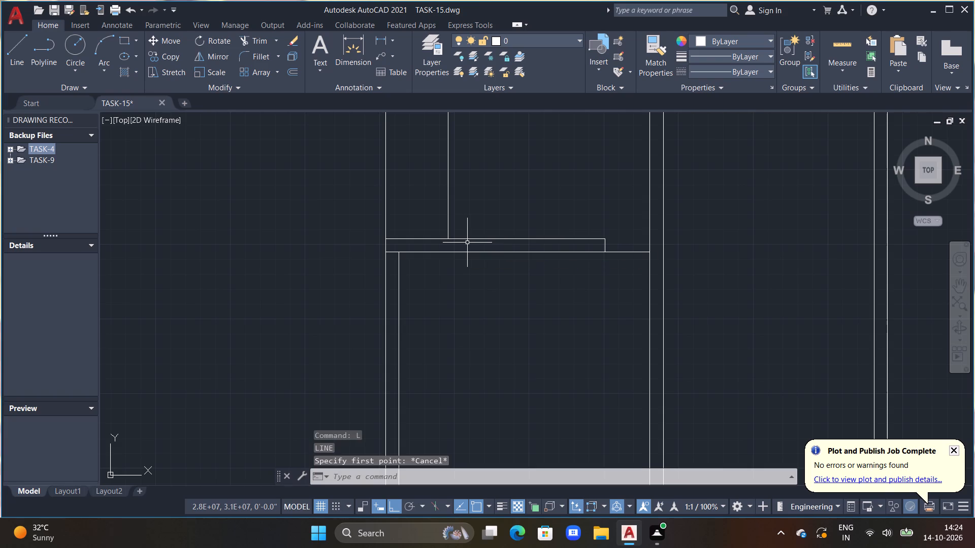
Offset the short vertical partition line 9" toward the room's interior to give the partition its thickness.
type("OF")
type("F")
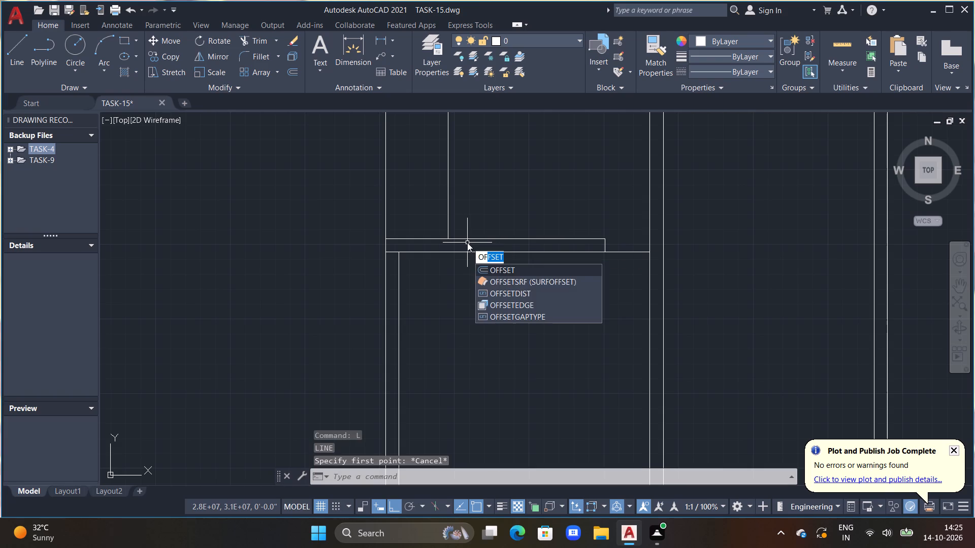
key("space")
type("9\"")
key("Return")
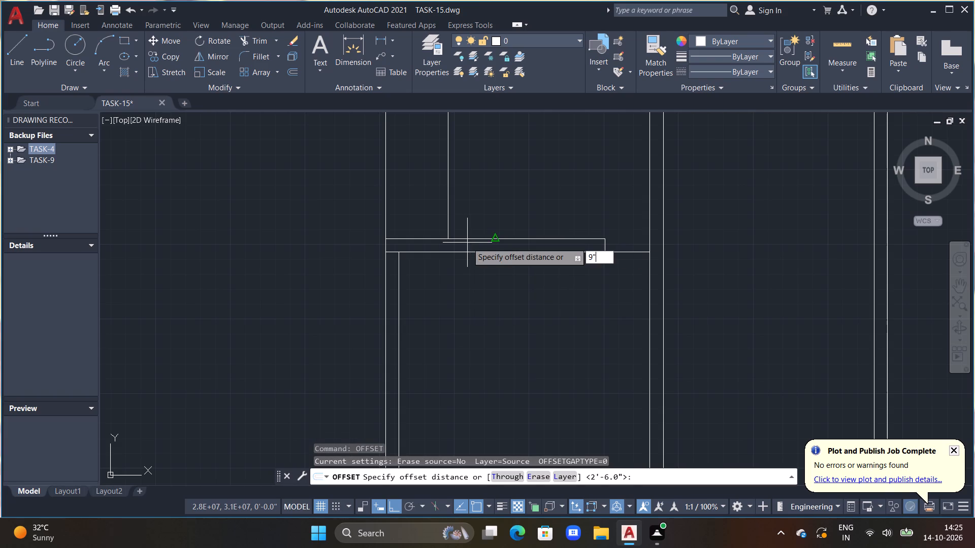
left_click_drag(448, 212, 455, 215)
left_click(488, 215)
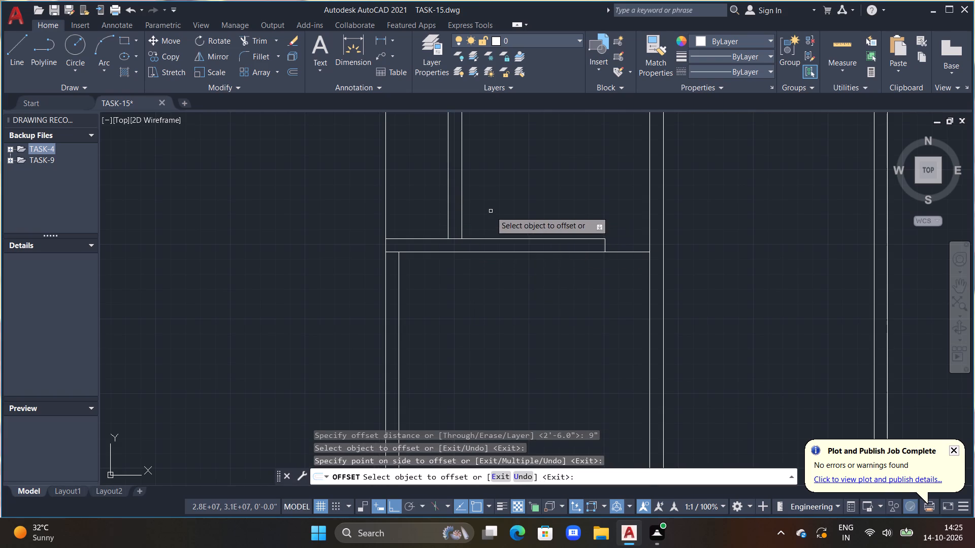
key("Escape")
Offset the top wall's inner line 2'6" downward, across the vertical partition.
scroll(491, 211, "down", 2)
middle_click_drag(507, 196, 512, 226)
scroll(505, 216, "up", 1)
middle_click_drag(506, 216, 505, 216)
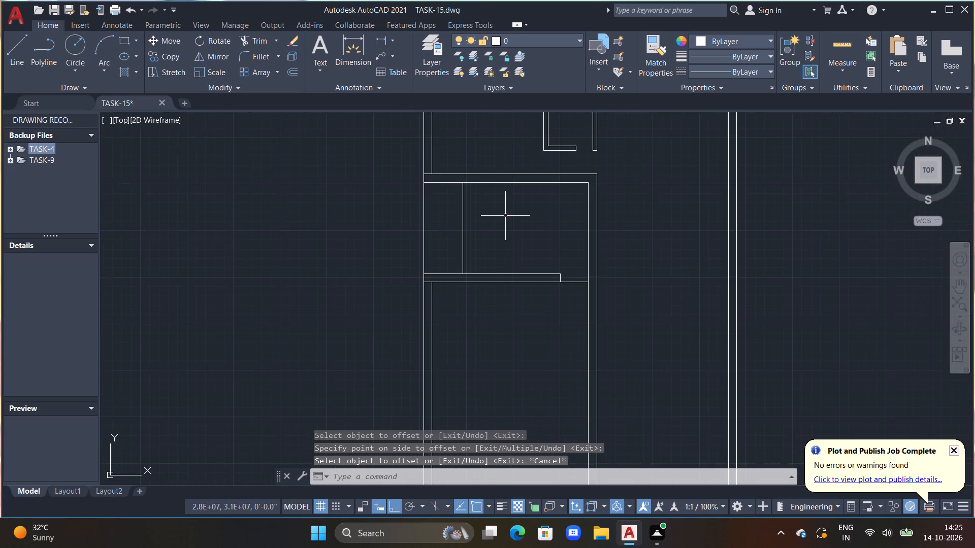
middle_click_drag(505, 216, 516, 253)
scroll(502, 232, "up", 1)
type("OFF")
key("space")
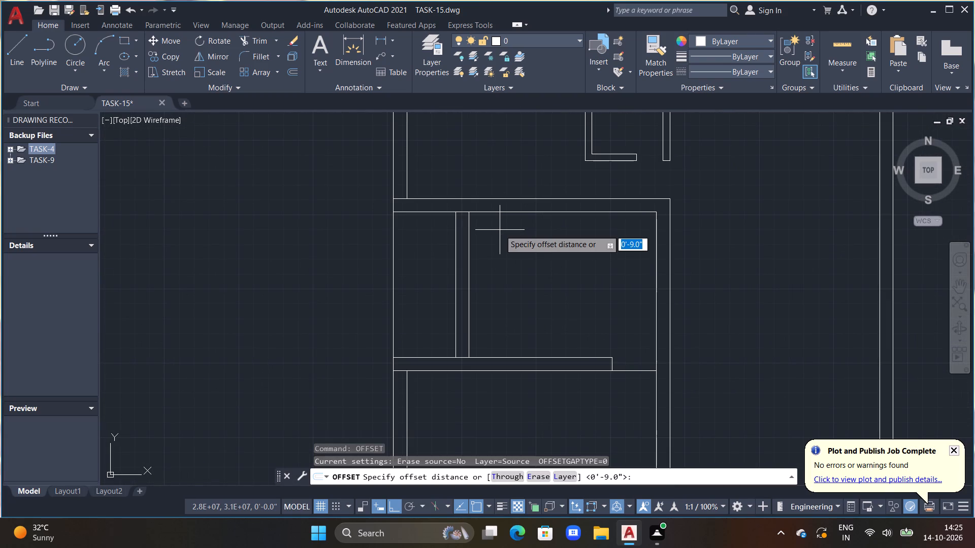
type("2'6\"")
key("Return")
left_click_drag(461, 212, 463, 223)
left_click(461, 290)
key("Escape")
Trim the 2'6" offset line to a jamb across the vertical partition, and remove the partition's right-hand line above it.
type("TR")
key("space")
left_click_drag(497, 261, 491, 241)
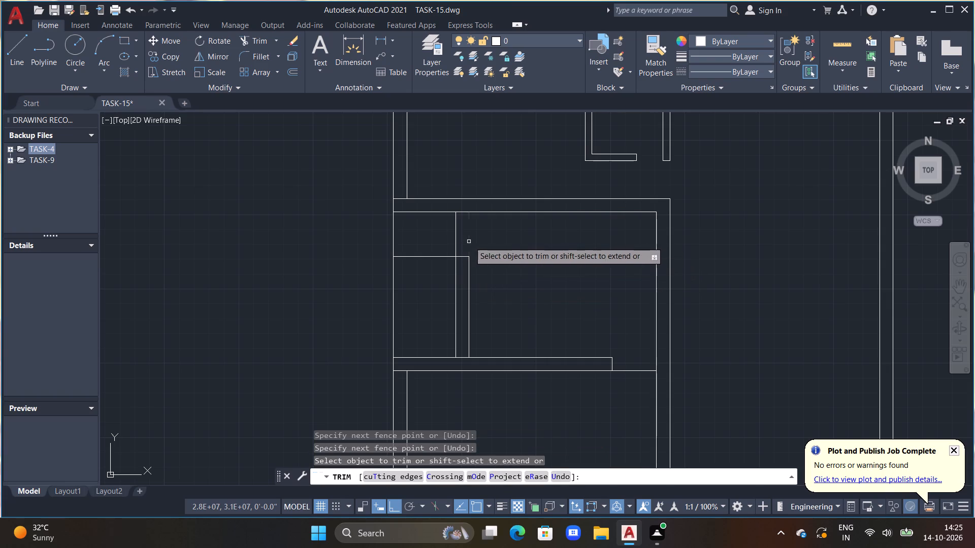
left_click(469, 242)
left_click(431, 256)
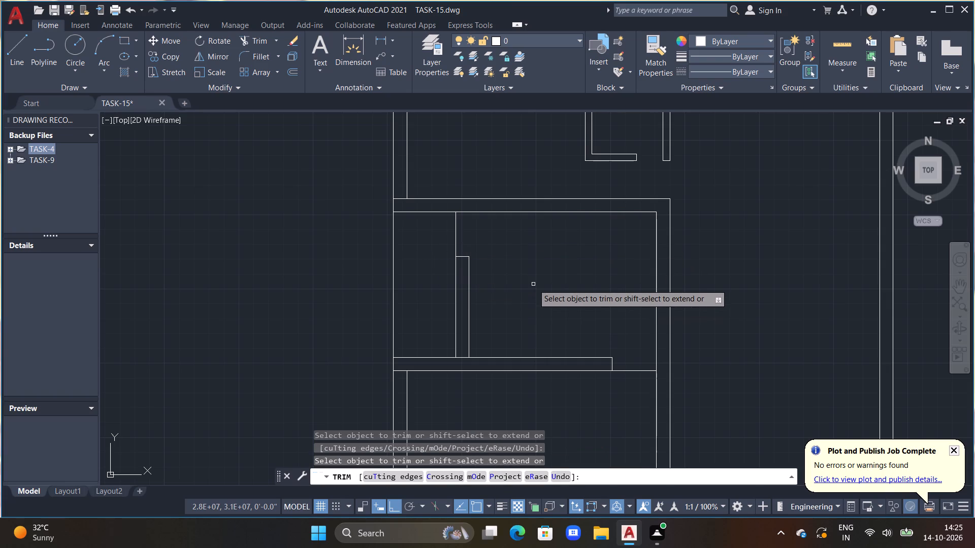
middle_click_drag(527, 256, 527, 247)
middle_click_drag(533, 257, 542, 230)
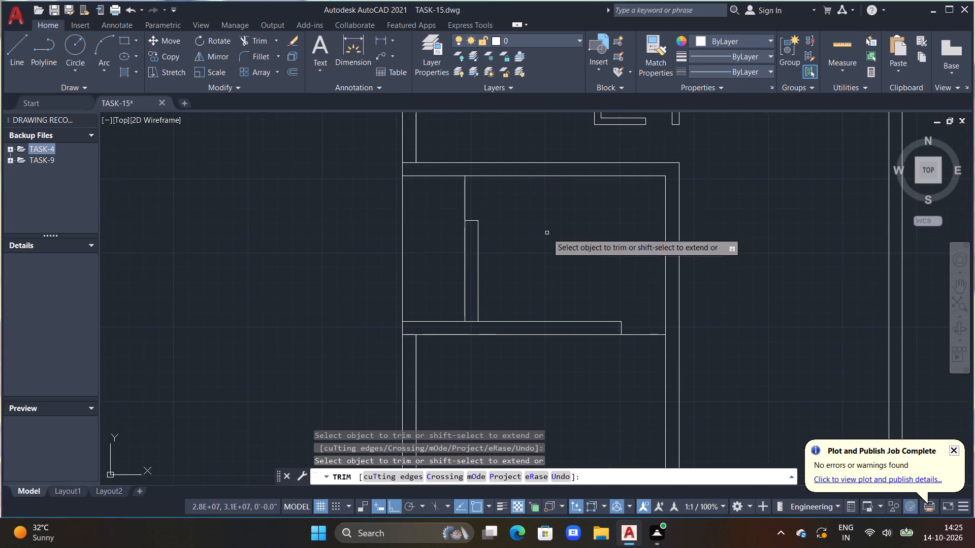
middle_click_drag(508, 325, 518, 311)
key("Escape")
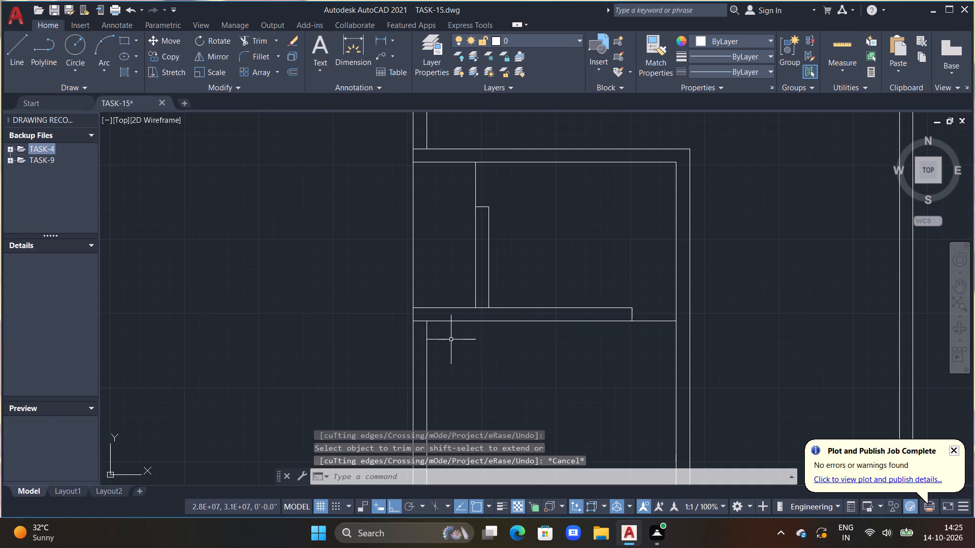
Offset the lower line of the horizontal partition 4' downward.
key("Escape")
middle_click_drag(453, 339, 460, 278)
scroll(475, 329, "down", 1)
middle_click_drag(477, 330, 467, 268)
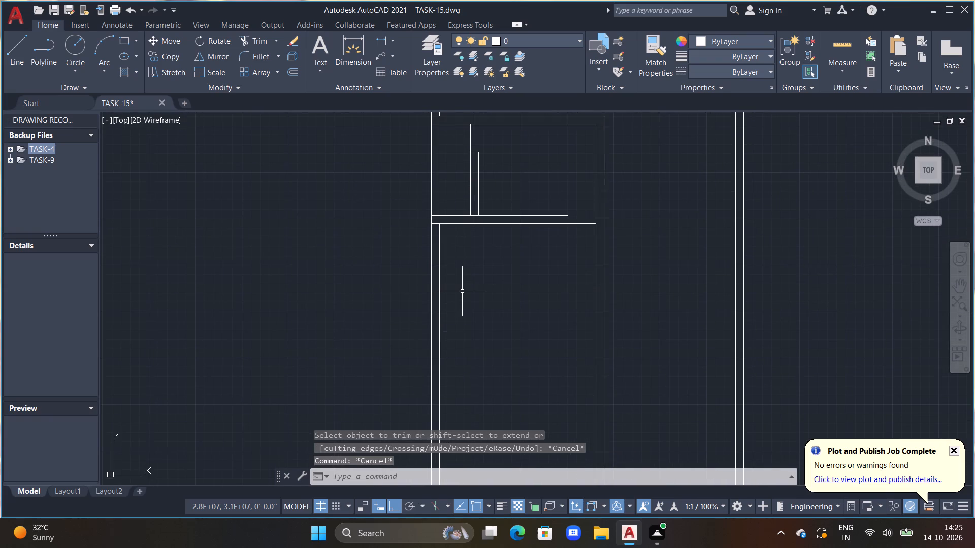
type("OFF")
key("space")
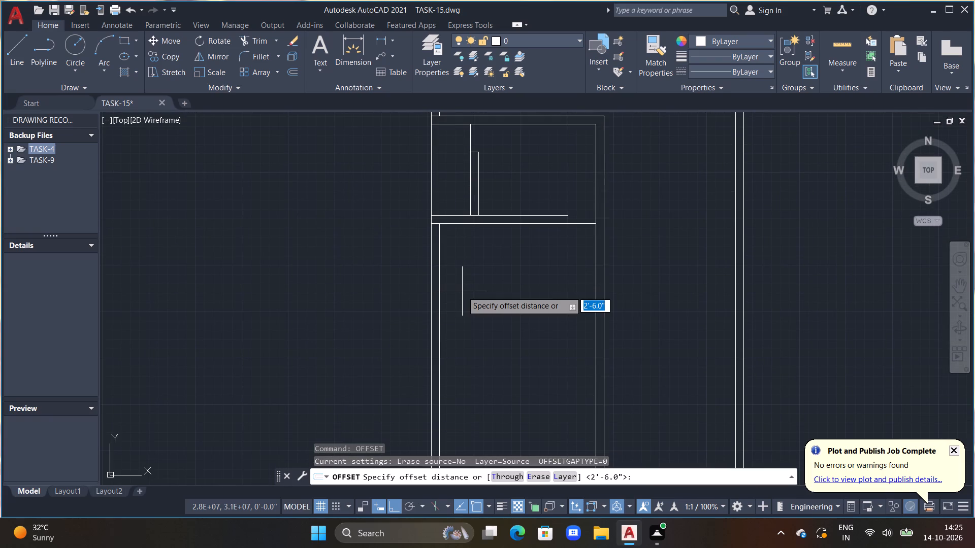
type("4'")
key("Return")
left_click(540, 221)
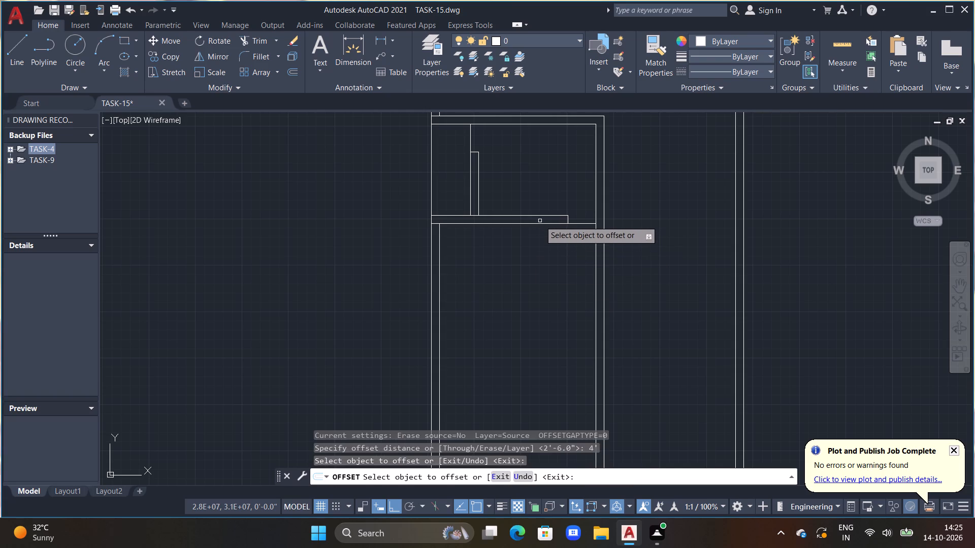
left_click(536, 224)
left_click(515, 346)
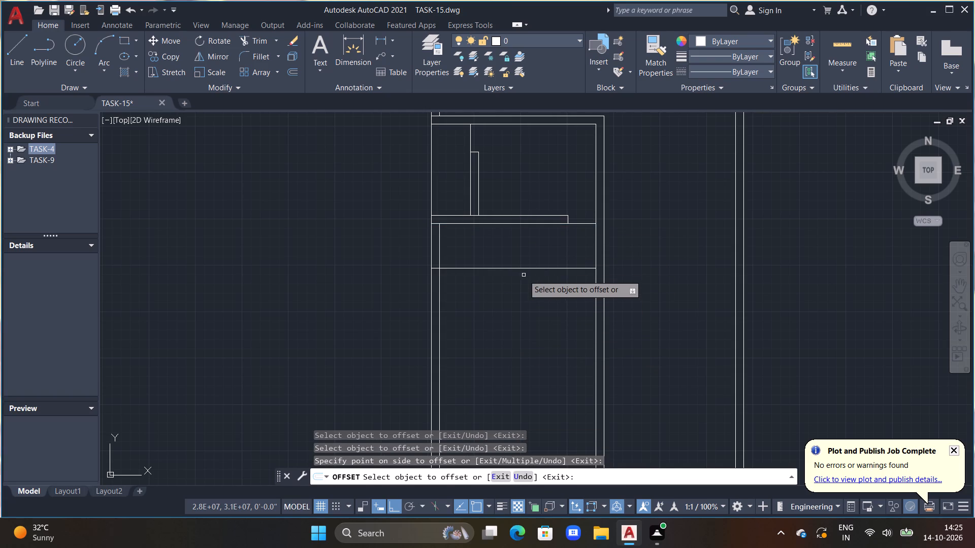
Offset the new horizontal line 9" downward to give the second partition its thickness.
left_click_drag(522, 269, 522, 284)
type("9\"")
key("Return")
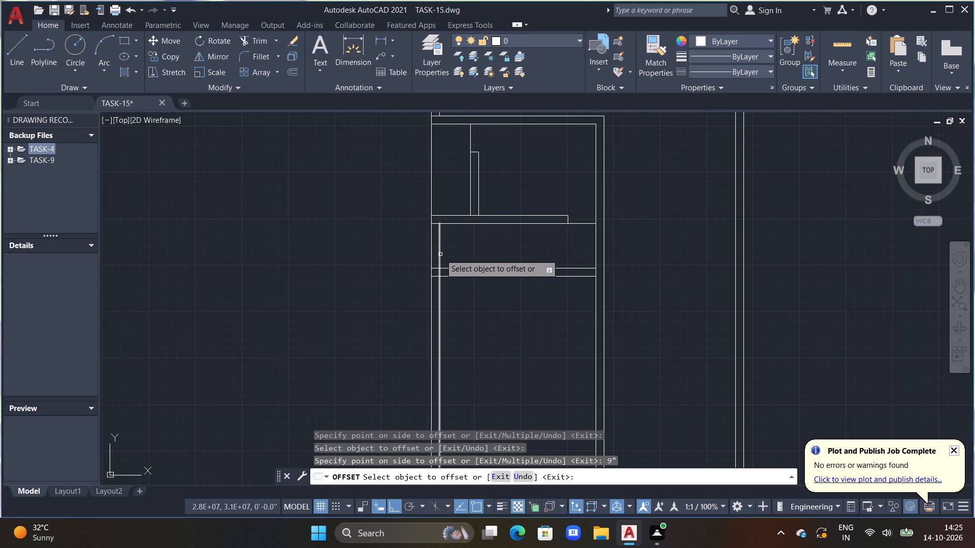
key("Escape")
Trim the left wall's inner line from the upper partition through the new 9" one, and clear the lower line's stub inside that wall.
key("t")
type("R")
key("space")
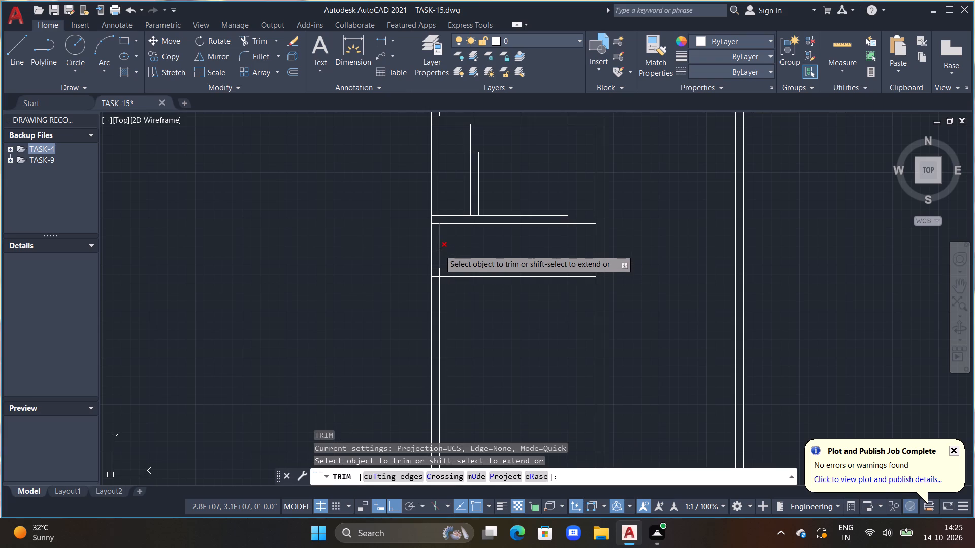
left_click(439, 250)
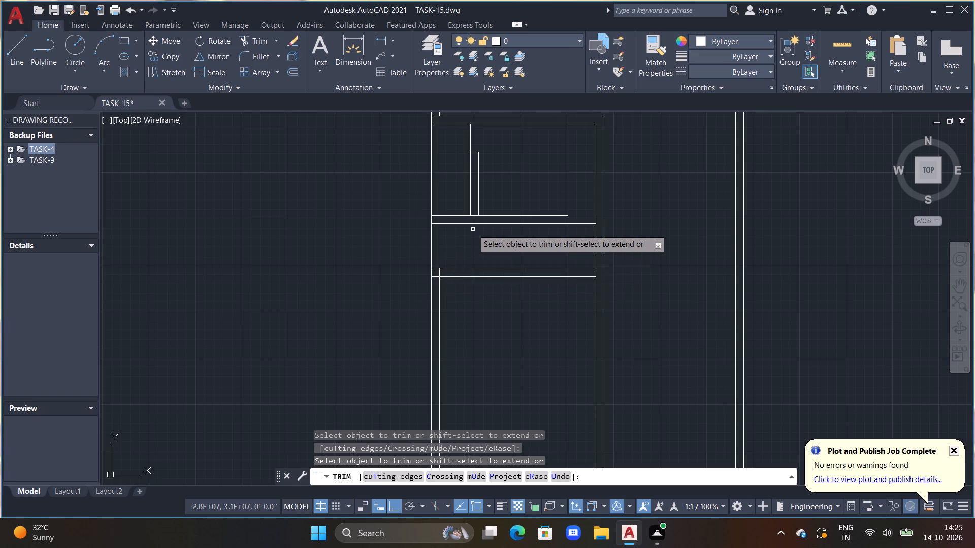
left_click(439, 272)
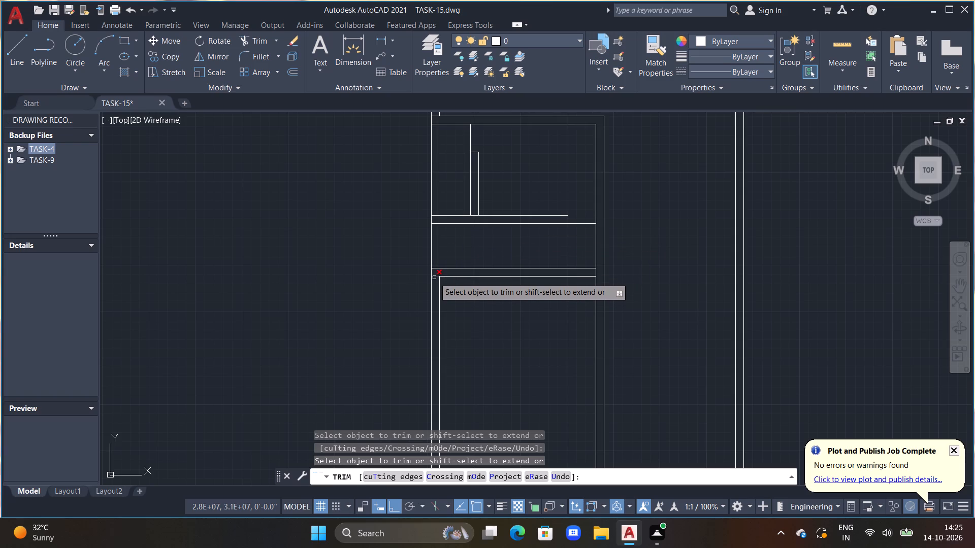
left_click(434, 278)
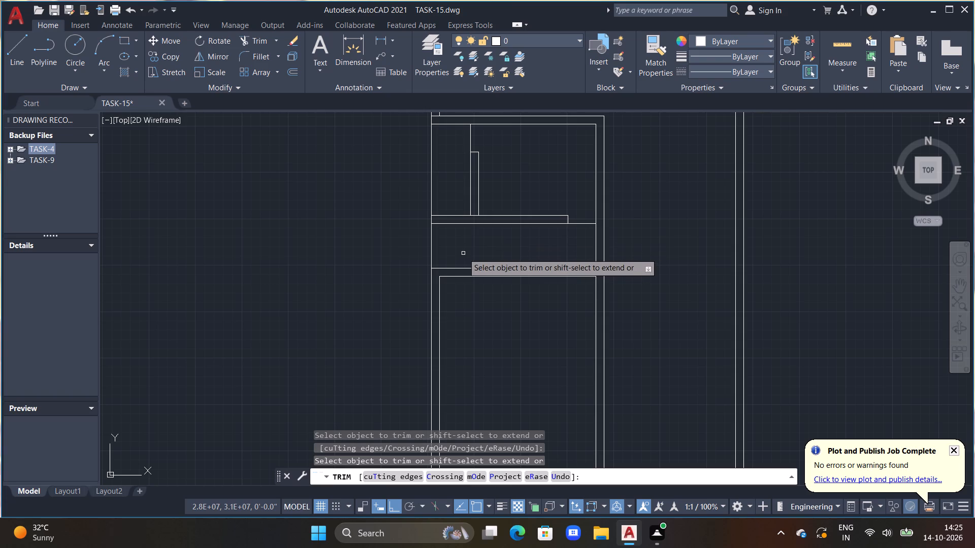
key("Escape")
middle_click_drag(481, 267, 487, 265)
key("Escape")
key("Escape")
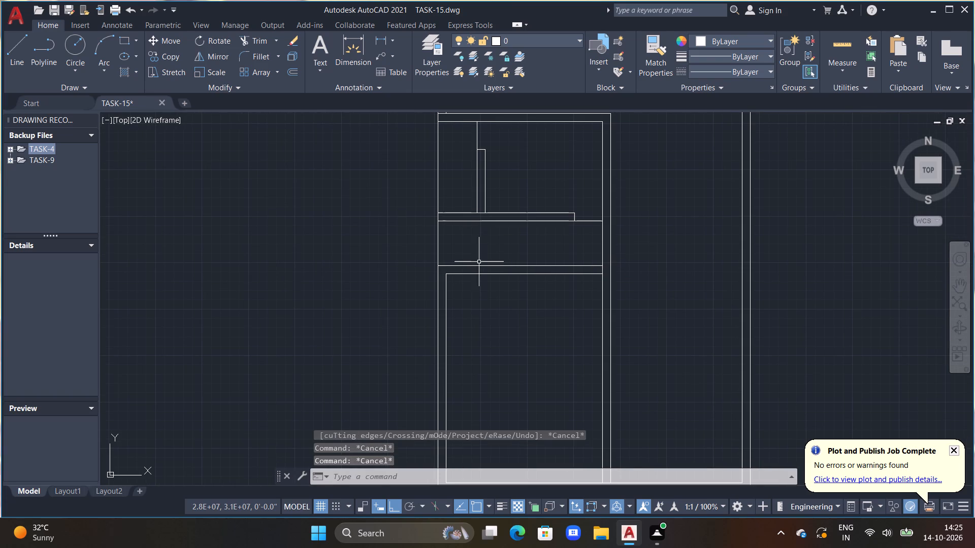
Draw a vertical line about 4'8" long near the left wall, spanning the gap between the two horizontal partitions.
key("Escape")
type("L")
key("space")
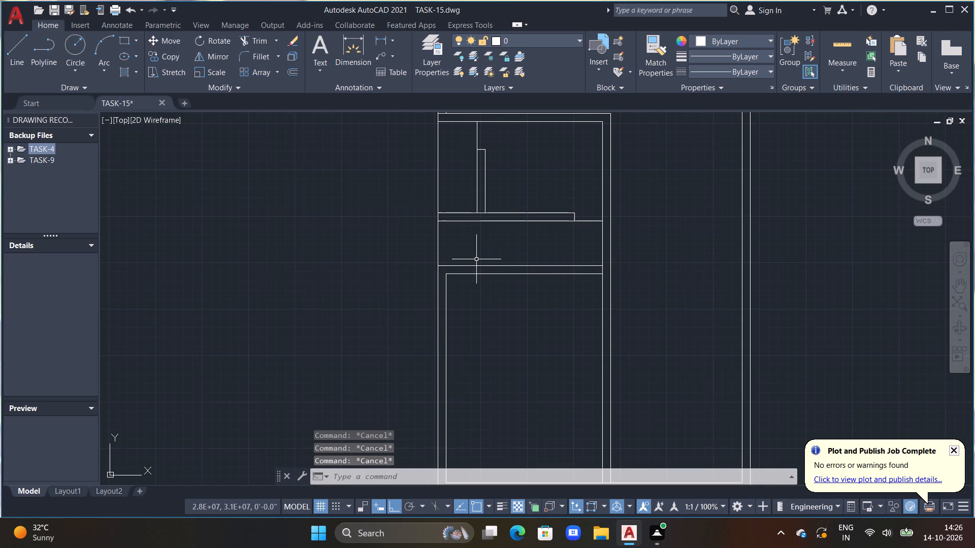
scroll(467, 226, "up", 2)
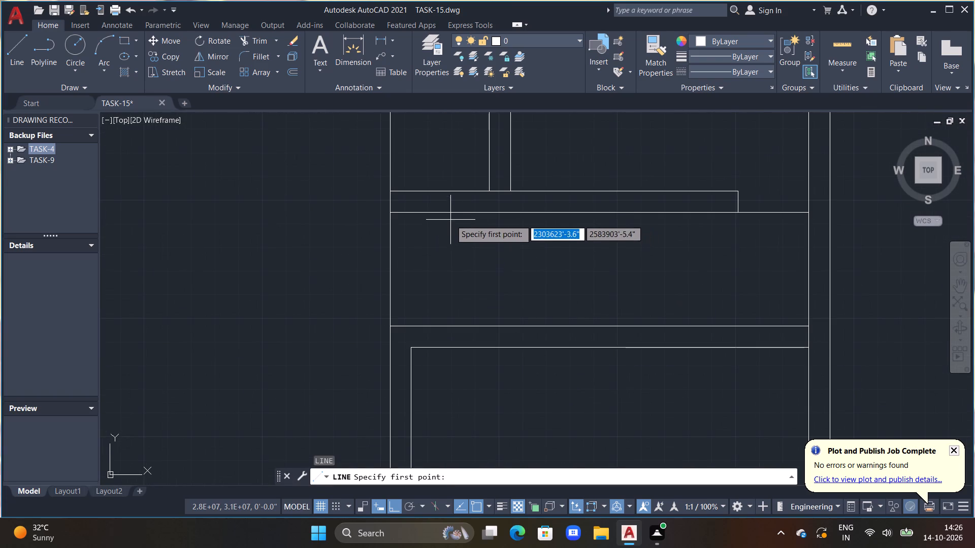
left_click_drag(439, 202, 439, 207)
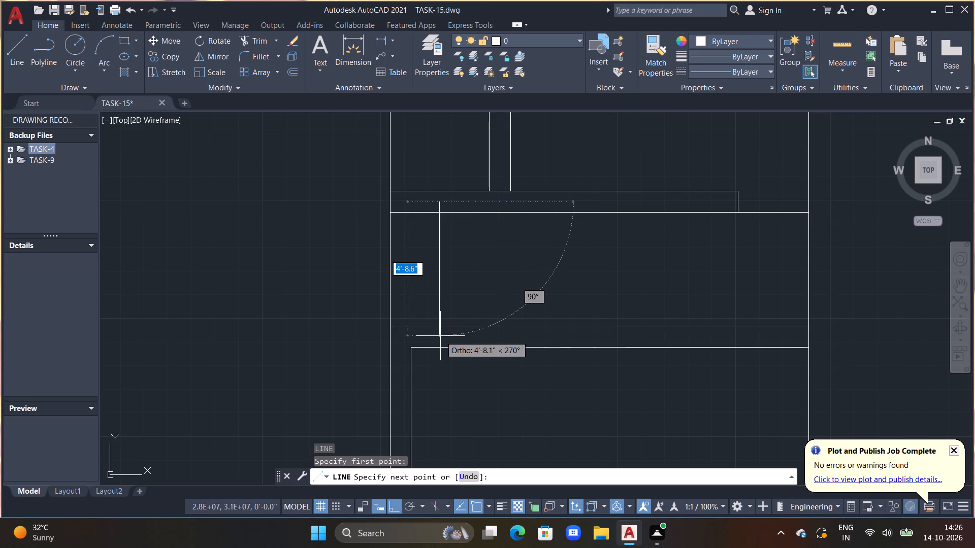
left_click(440, 336)
key("Escape")
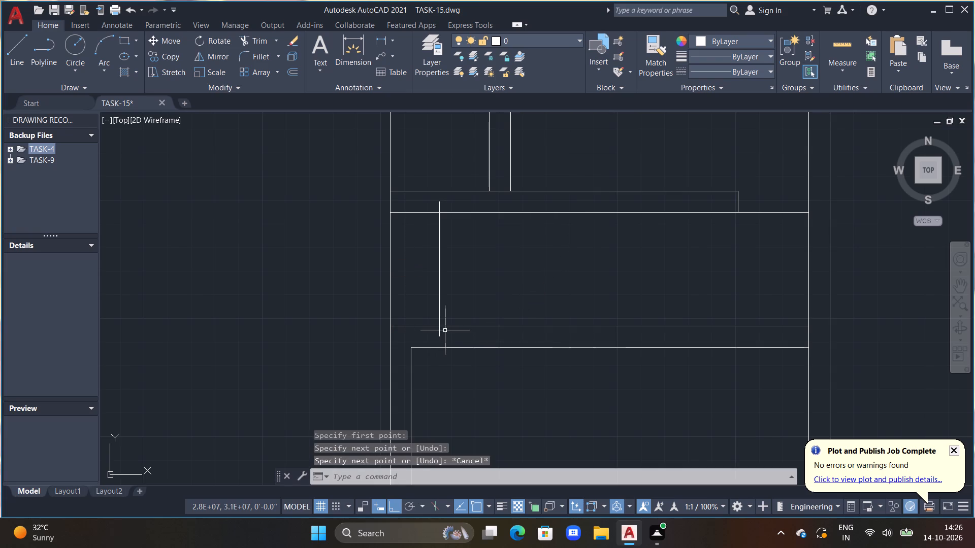
Offset the short vertical line 9" to its right to form a cross wall between the partitions.
type("OFF 4")
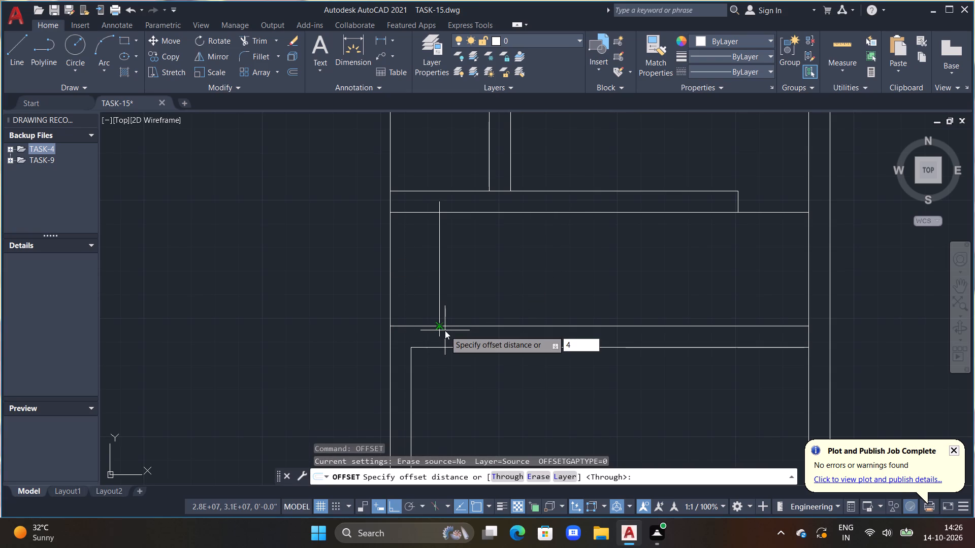
key("BackSpace")
type("9\"")
key("Return")
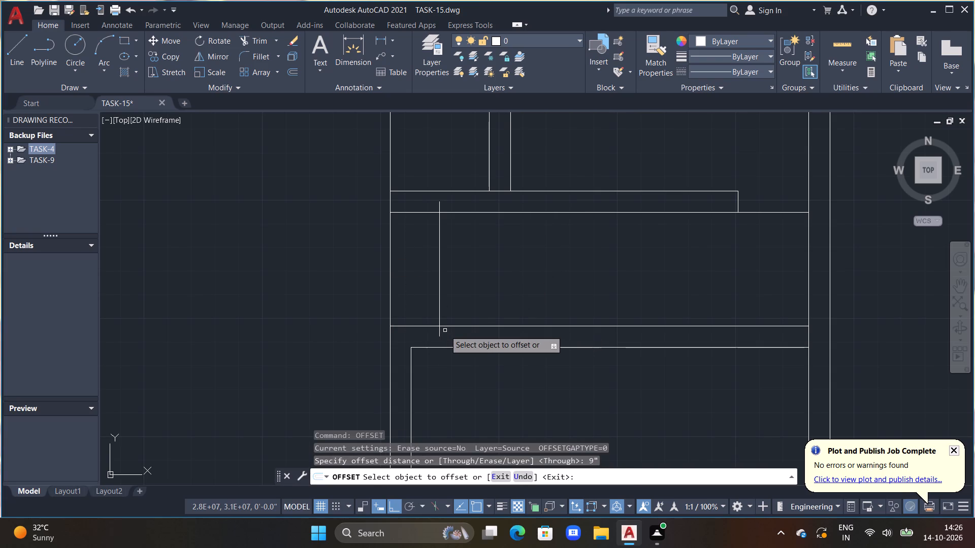
left_click(439, 285)
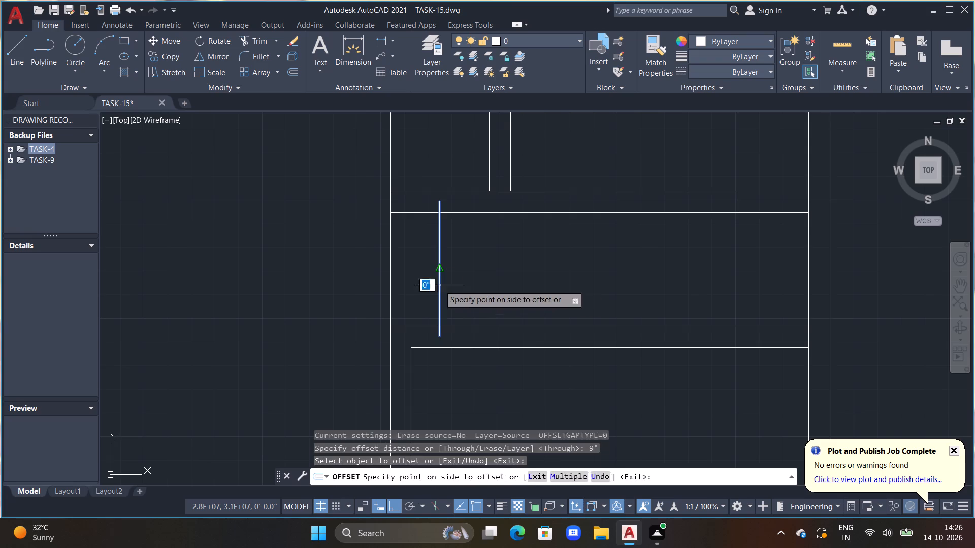
left_click(480, 290)
key("Escape")
Trim the cross wall's overrunning ends and open its junctions with both partitions, plus the upper vertical partition's junction with the horizontal one.
type("TR")
key("space")
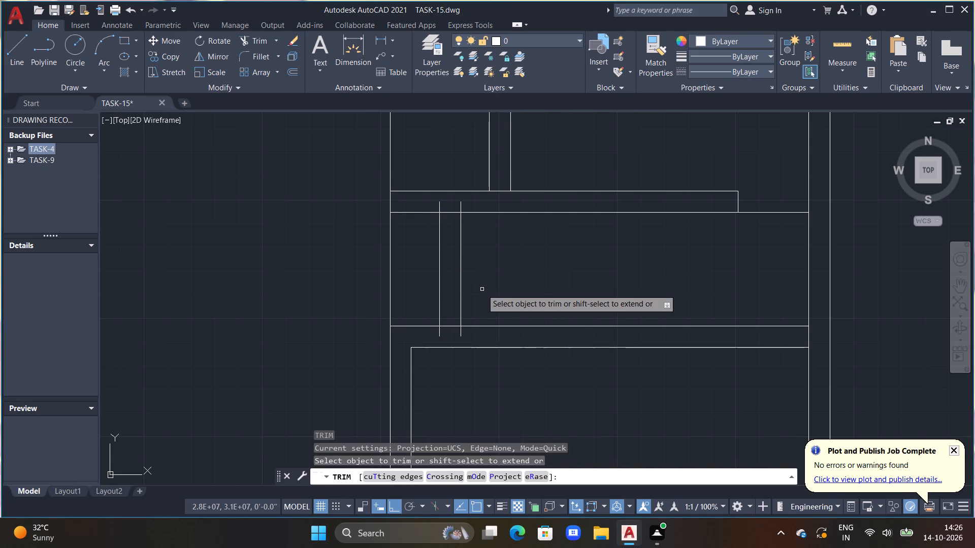
left_click(462, 334)
left_click(451, 327)
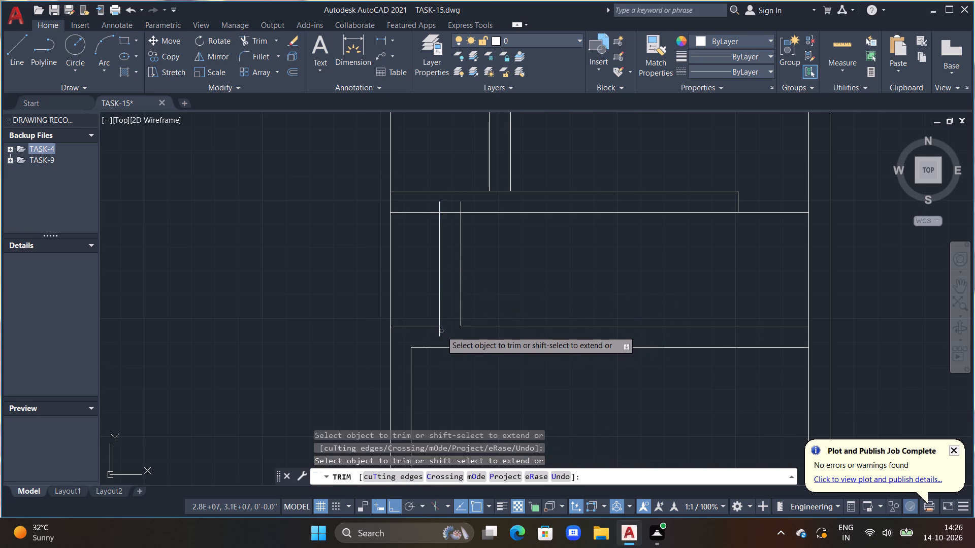
left_click(438, 333)
left_click(464, 204)
left_click_drag(455, 209, 452, 220)
left_click_drag(448, 215, 449, 209)
left_click(437, 206)
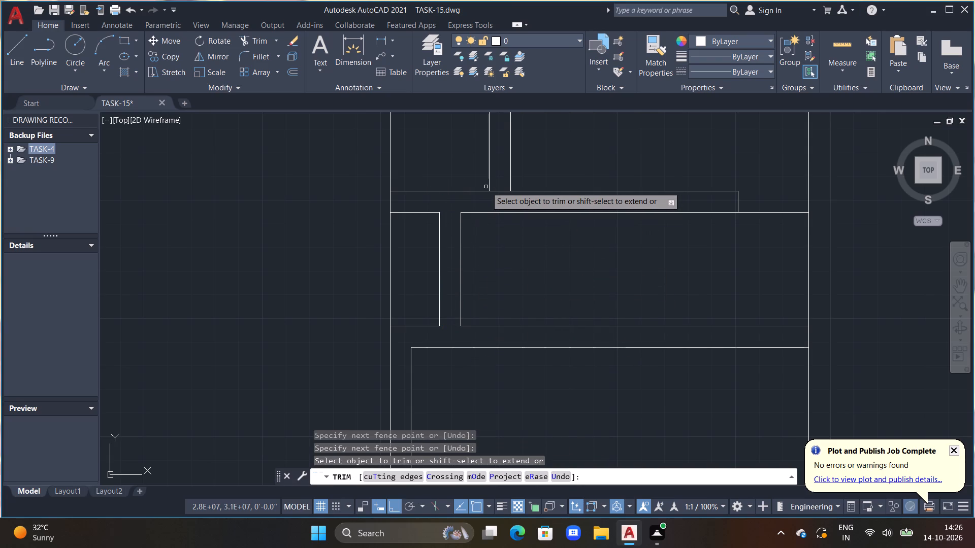
left_click(501, 190)
scroll(500, 211, "down", 1)
key("Escape")
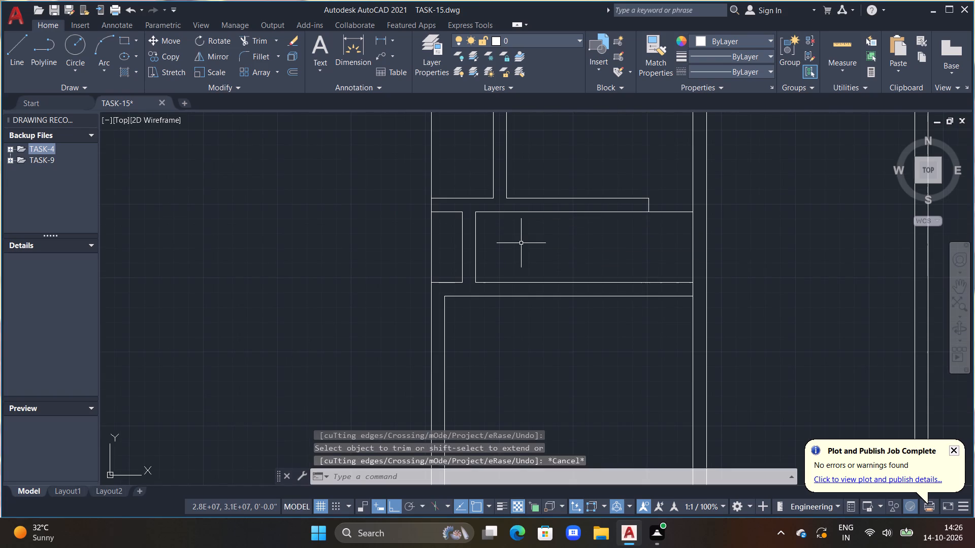
key("Escape")
Offset the upper horizontal partition's lower line 1'6" downward into the space right of the cross wall.
middle_click_drag(525, 245, 453, 244)
key("Escape")
key("Escape")
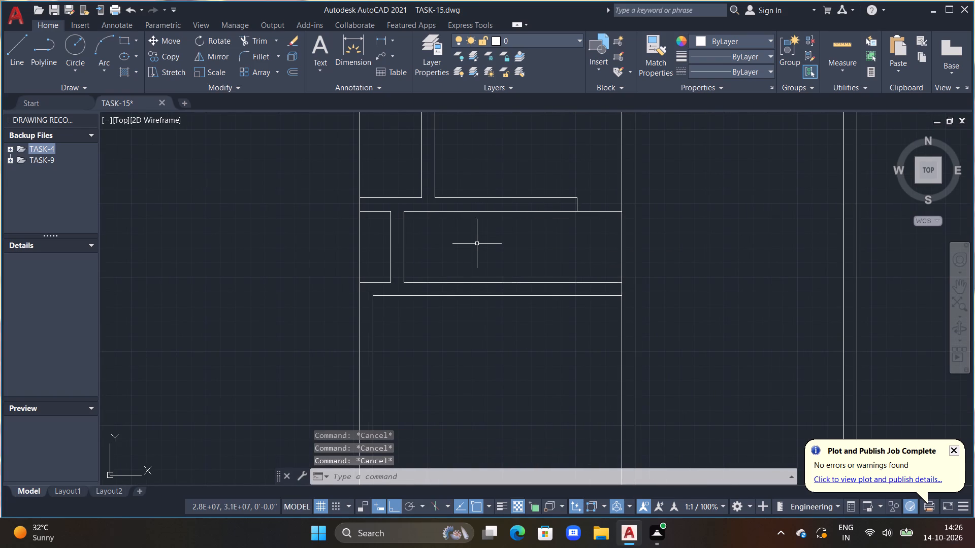
type("OFF")
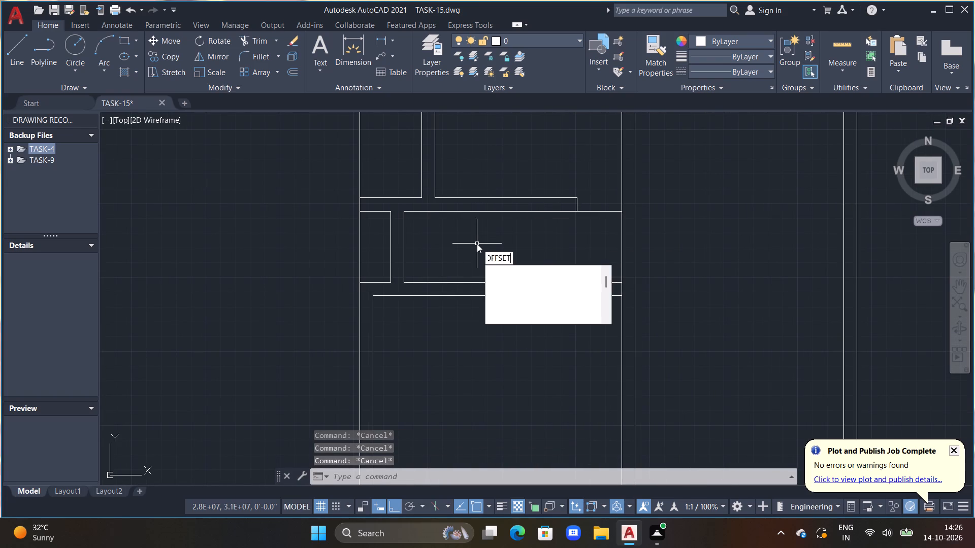
key("space")
type("1'6\"")
key("Return")
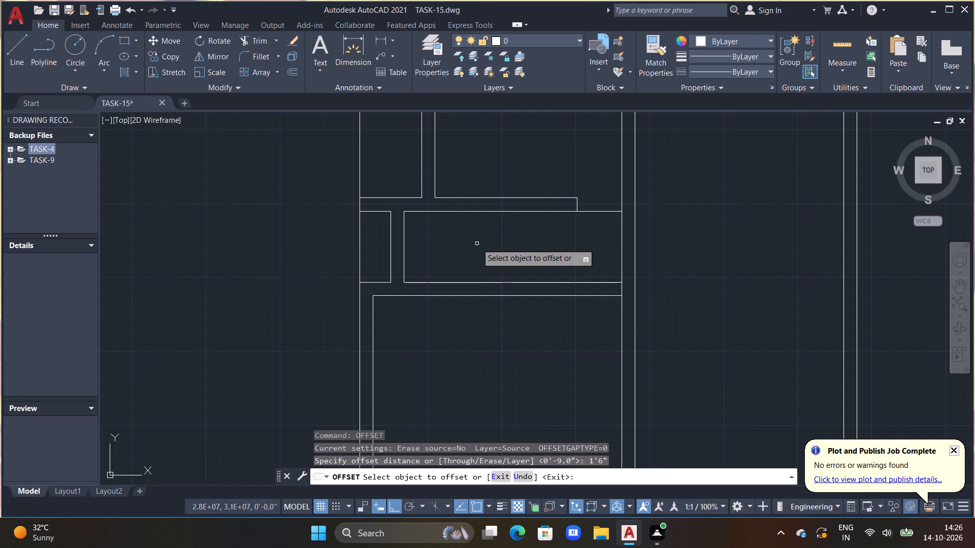
left_click(549, 210)
left_click(545, 250)
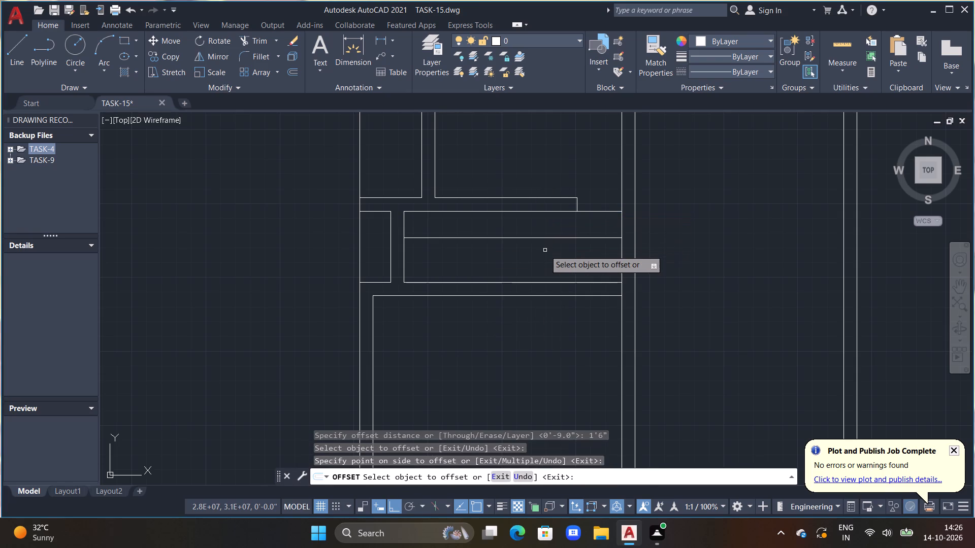
key("Escape")
key("Escape")
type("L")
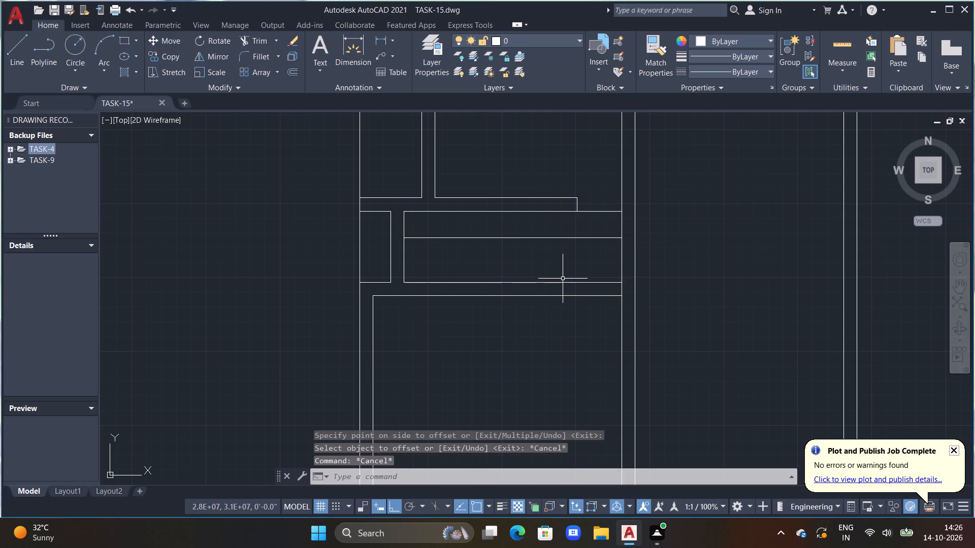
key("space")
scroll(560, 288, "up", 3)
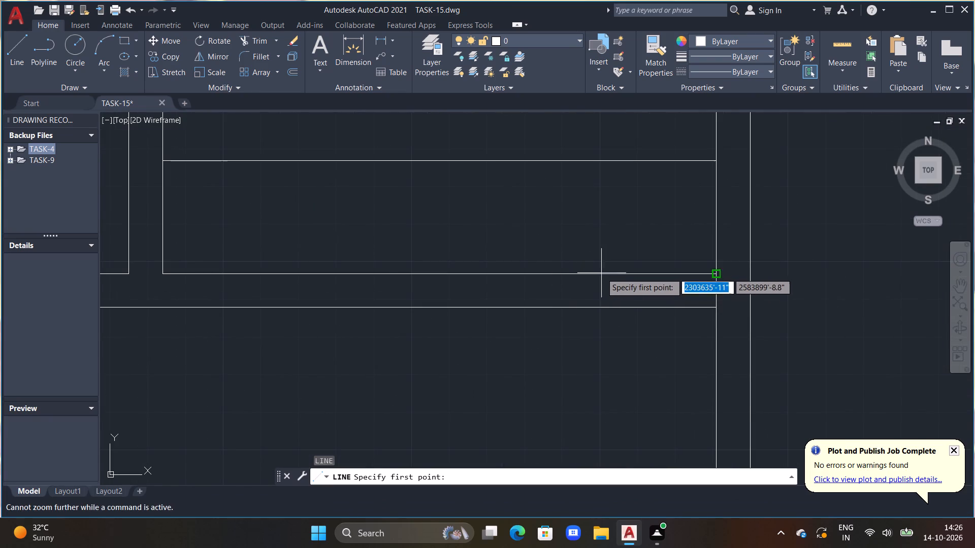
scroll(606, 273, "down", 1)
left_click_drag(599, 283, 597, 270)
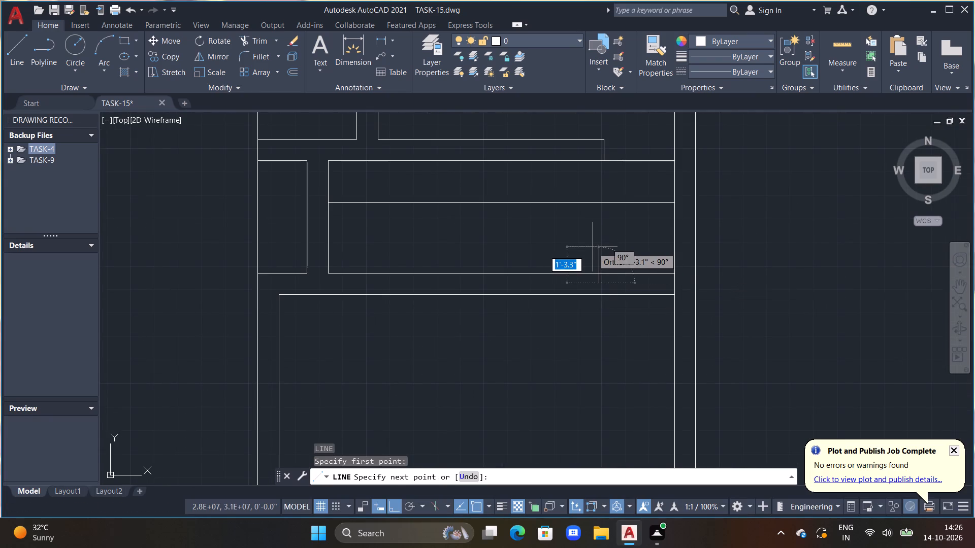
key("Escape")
Draw a three-sided outline 9" wide, rising about 1'2" from inside the lower horizontal partition toward its right end.
key("l")
key("space")
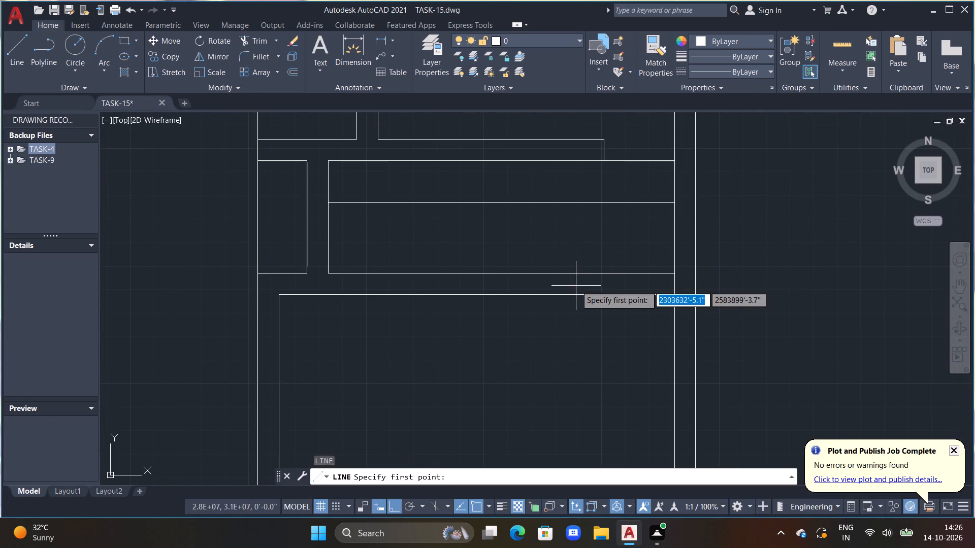
left_click_drag(576, 286, 578, 253)
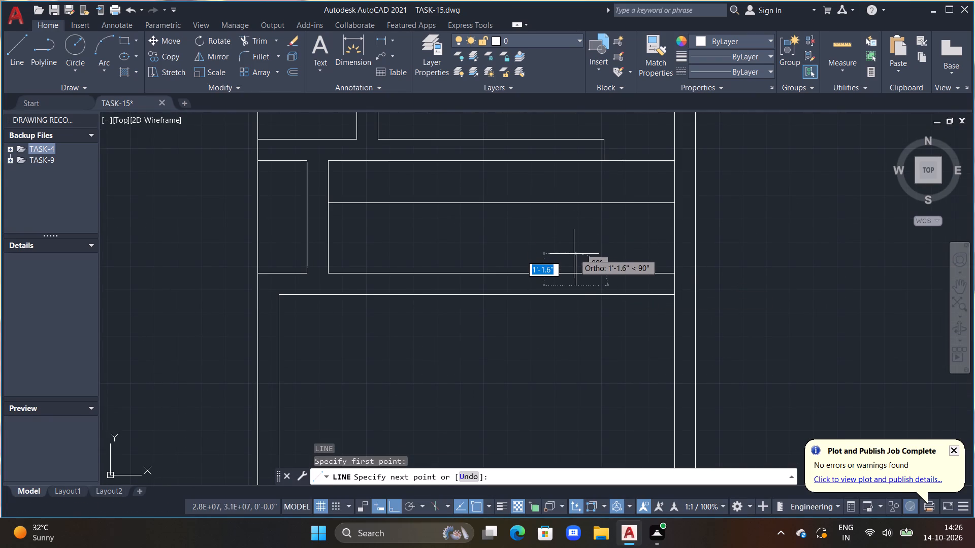
left_click(574, 254)
type("9\"")
key("Return")
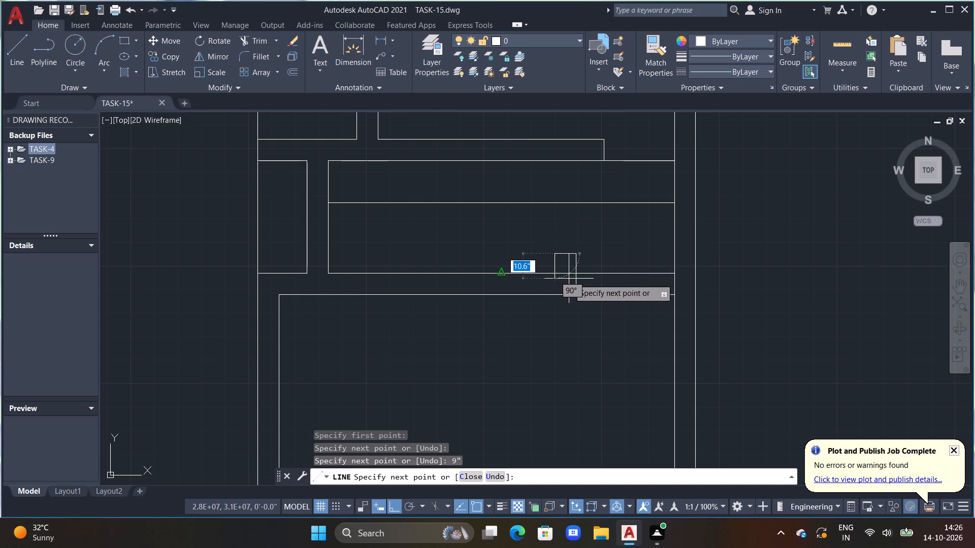
middle_click_drag(559, 281, 561, 289)
scroll(561, 289, "up", 1)
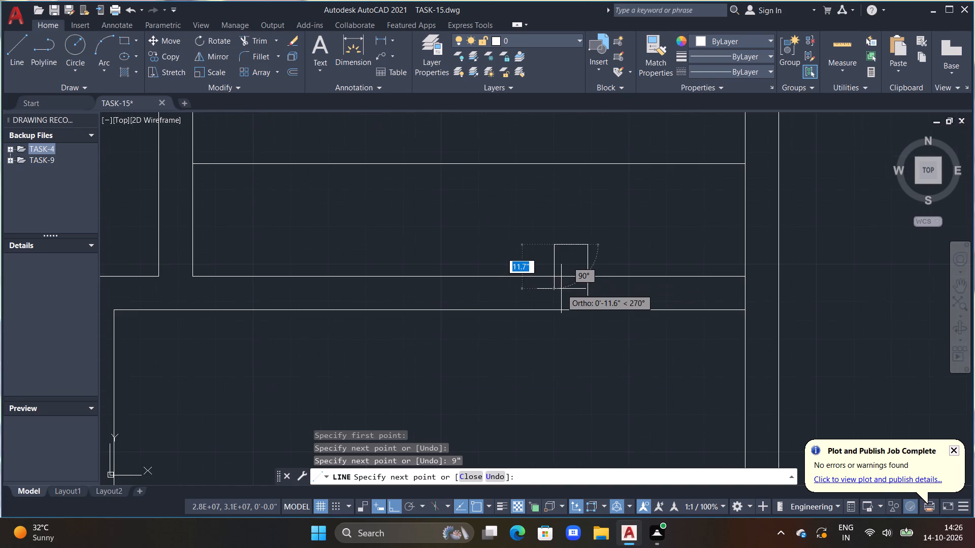
scroll(561, 288, "up", 2)
left_click(549, 296)
key("Escape")
Trim the outline's two legs where they extend below the lower partition's upper line.
key("t")
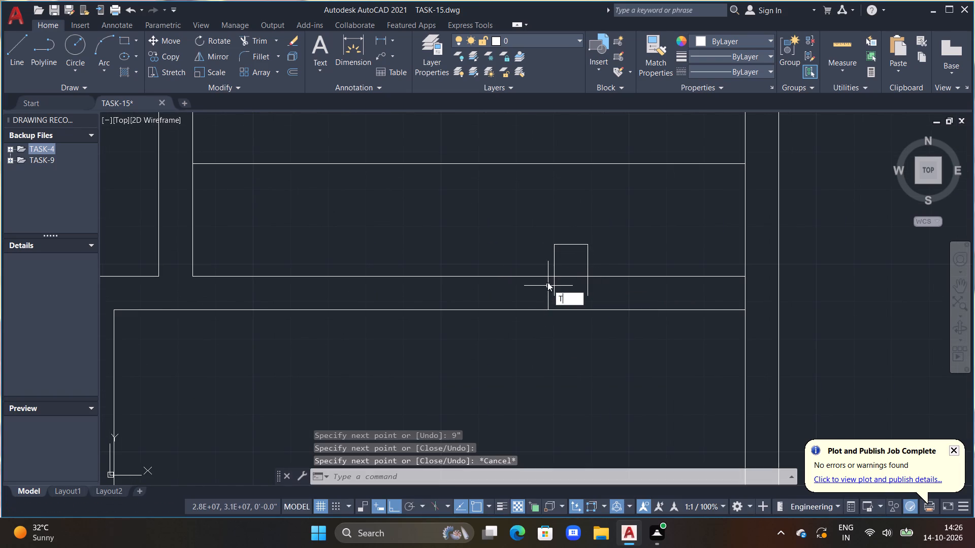
type("R")
key("space")
left_click_drag(550, 282, 615, 292)
key("grave")
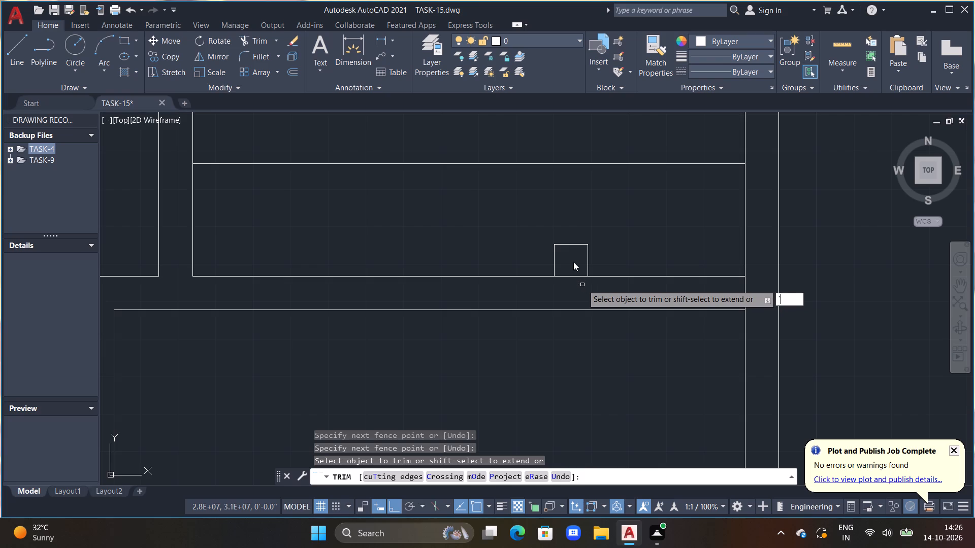
key("Escape")
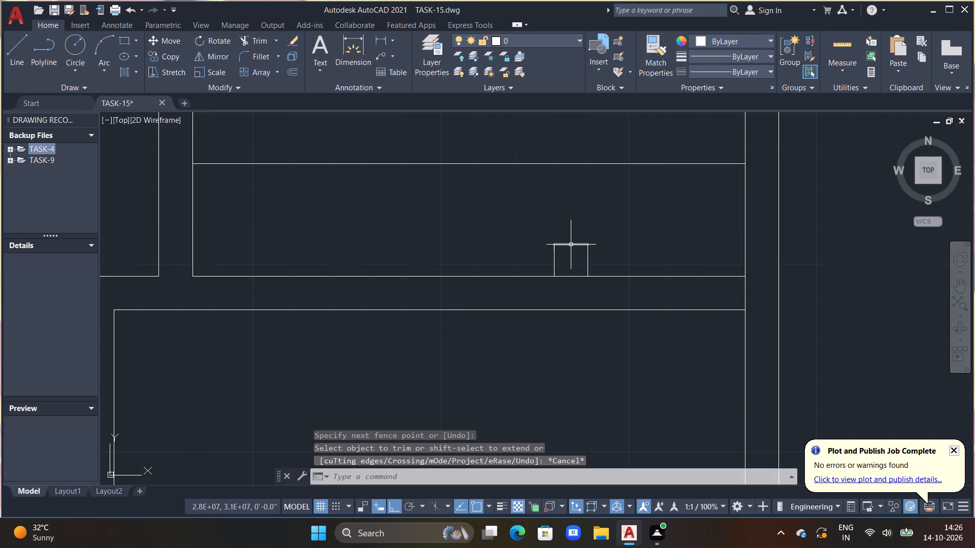
Trim away the top line of the 9" wide outline above the lower horizontal partition.
type("TR")
key("space")
left_click(568, 246)
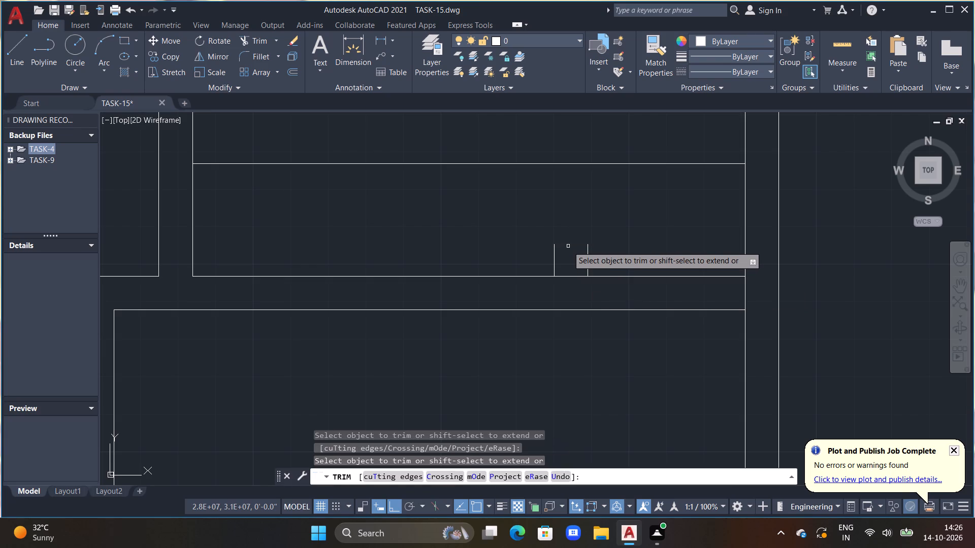
key("Escape")
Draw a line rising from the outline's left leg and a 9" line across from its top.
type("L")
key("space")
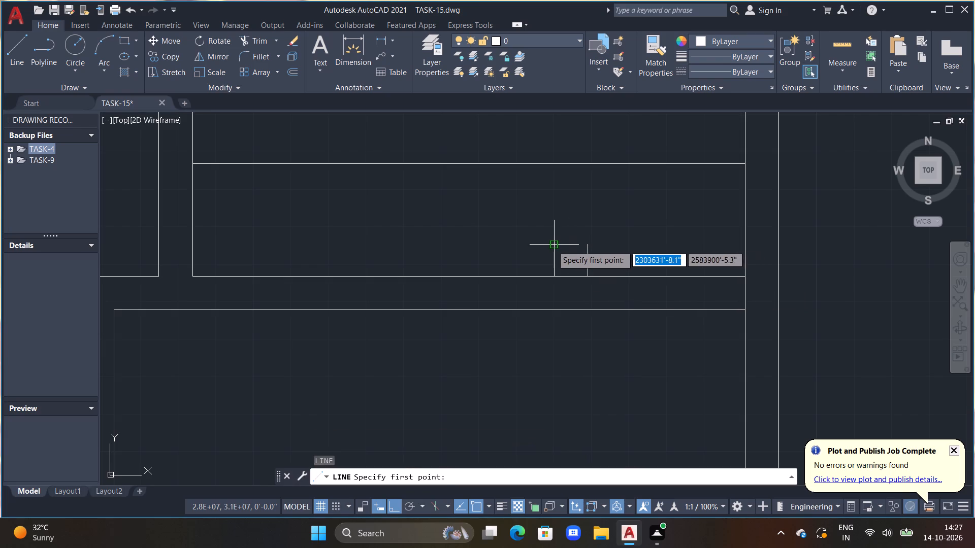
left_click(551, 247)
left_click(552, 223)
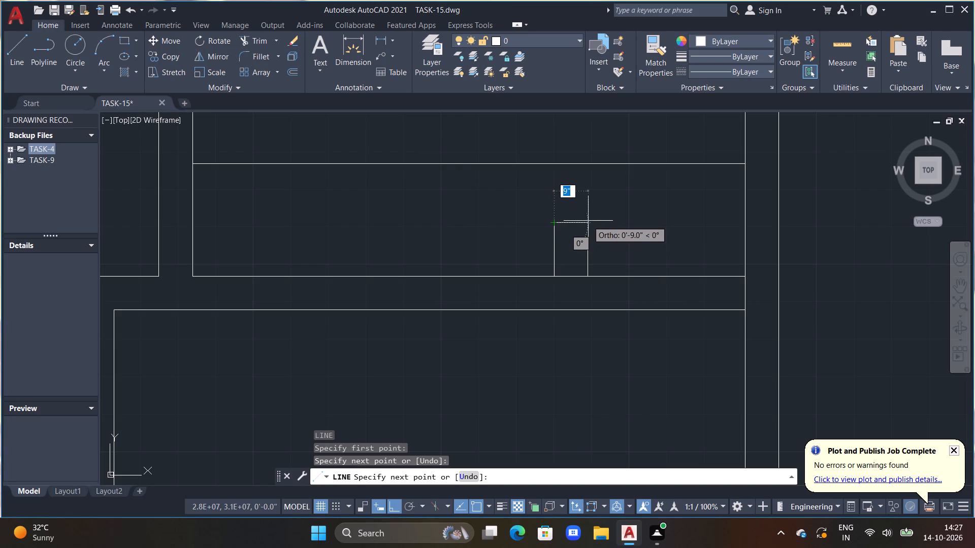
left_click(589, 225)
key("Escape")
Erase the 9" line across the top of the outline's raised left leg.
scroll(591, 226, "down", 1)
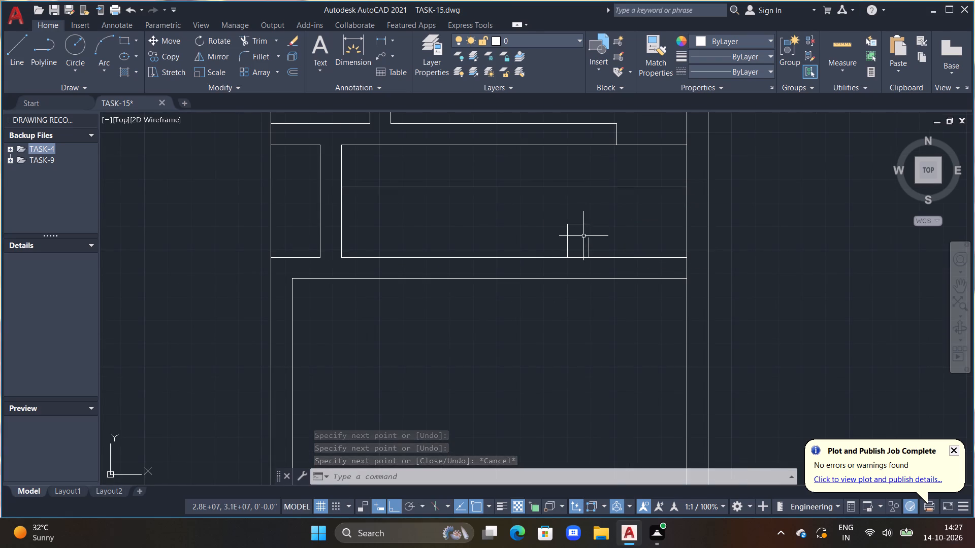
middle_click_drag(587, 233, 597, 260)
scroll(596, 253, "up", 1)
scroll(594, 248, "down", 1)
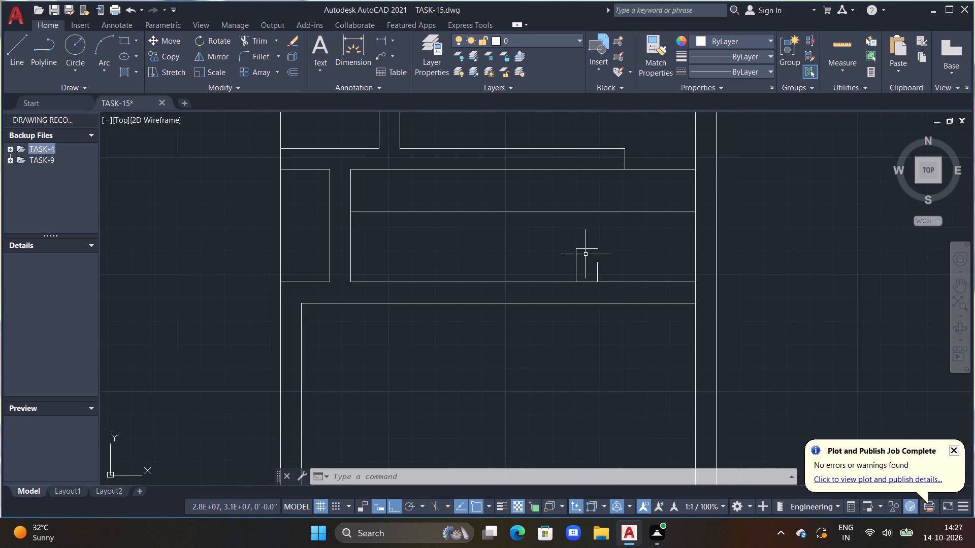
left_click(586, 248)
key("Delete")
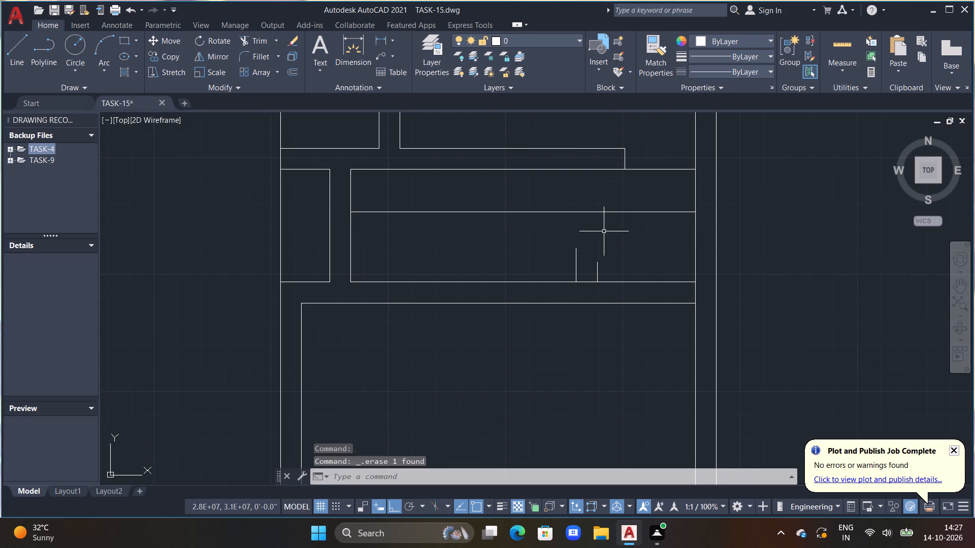
Extend both legs of the outline up to the line offset 1'6" below the upper partition.
type("EX")
key("space")
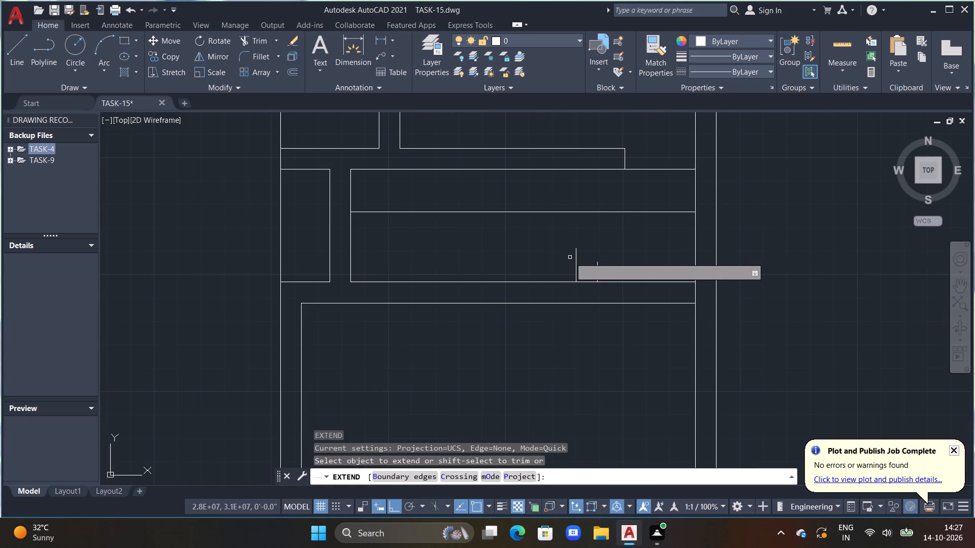
left_click(576, 261)
left_click(576, 253)
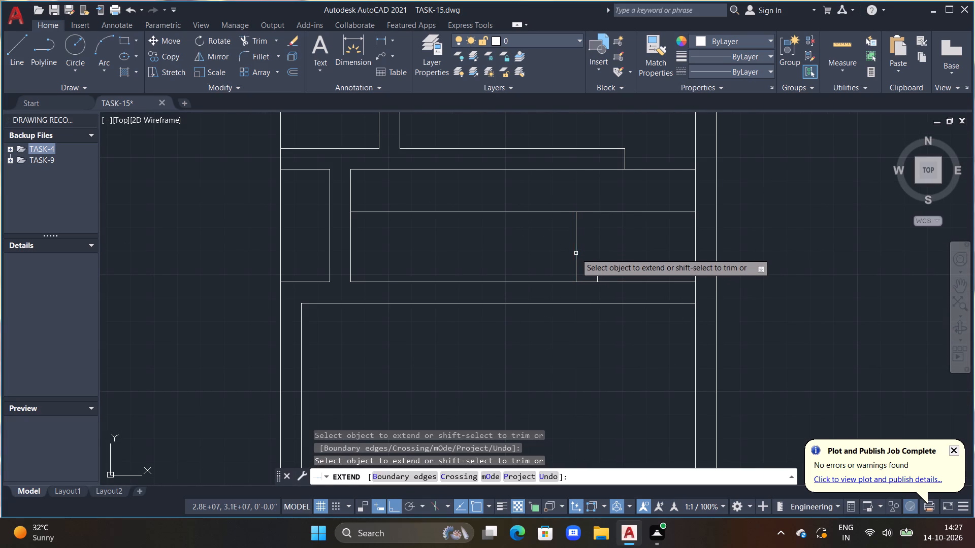
left_click(599, 265)
left_click(600, 268)
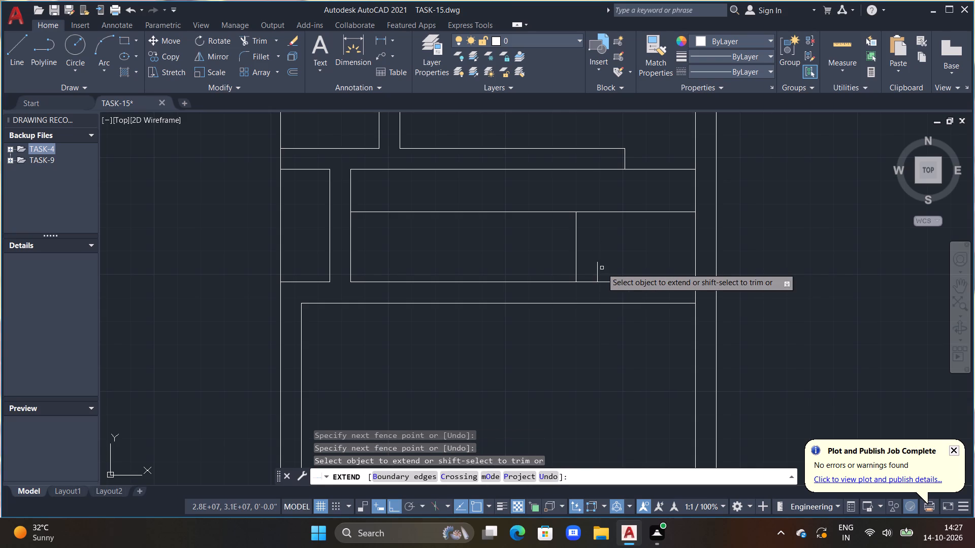
left_click(599, 267)
key("Escape")
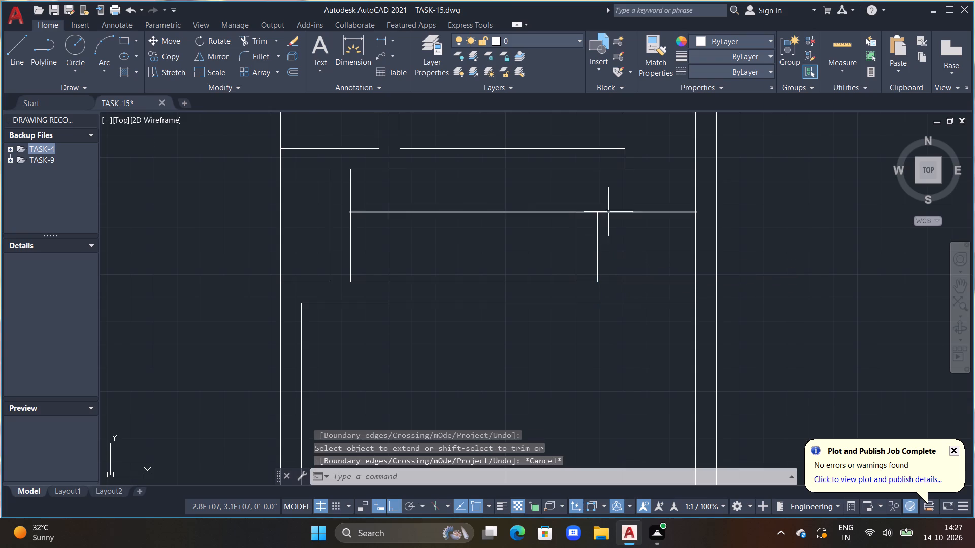
Trim the 1'6" offset line on both sides of the stub wall and open the stub's junction with the lower partition.
key("t")
type("R")
key("space")
left_click_drag(610, 208, 615, 230)
left_click_drag(542, 199, 544, 233)
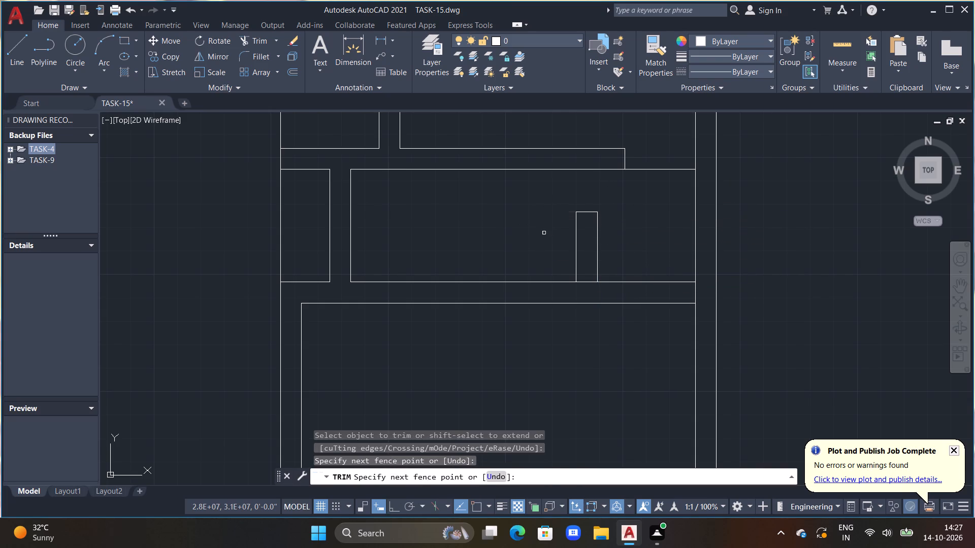
middle_click_drag(509, 318, 517, 286)
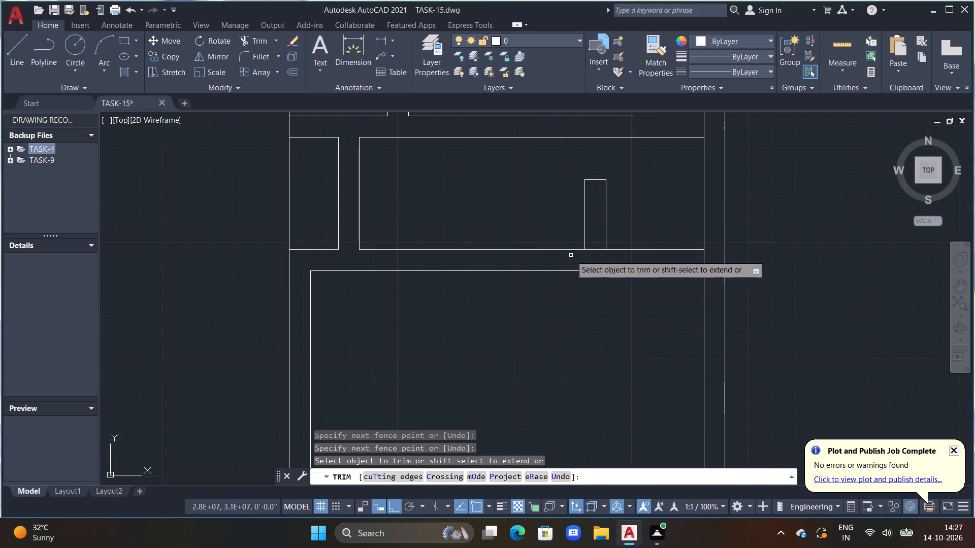
left_click(591, 250)
scroll(587, 244, "down", 1)
middle_click_drag(582, 274, 592, 255)
middle_click_drag(564, 270, 591, 248)
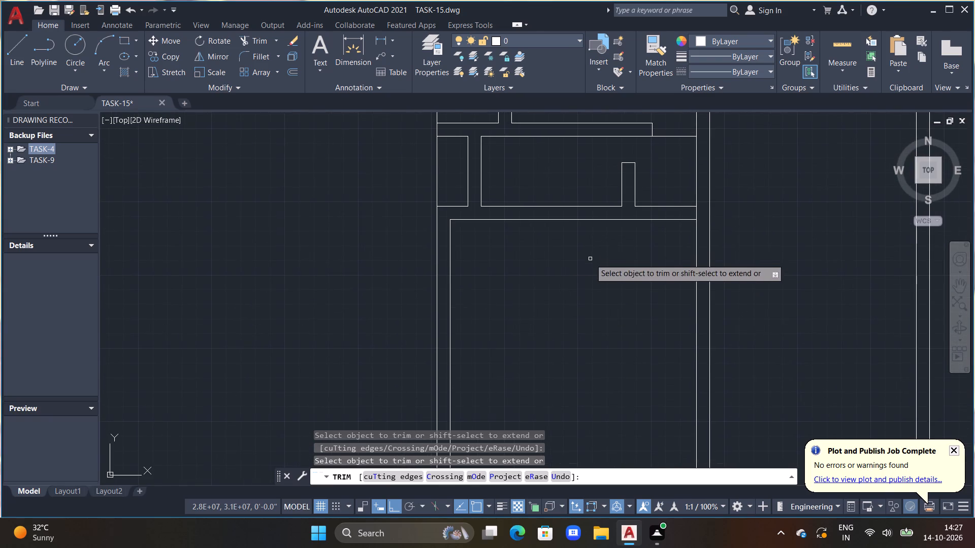
middle_click_drag(588, 264, 572, 198)
middle_click_drag(533, 203, 532, 194)
key("Escape")
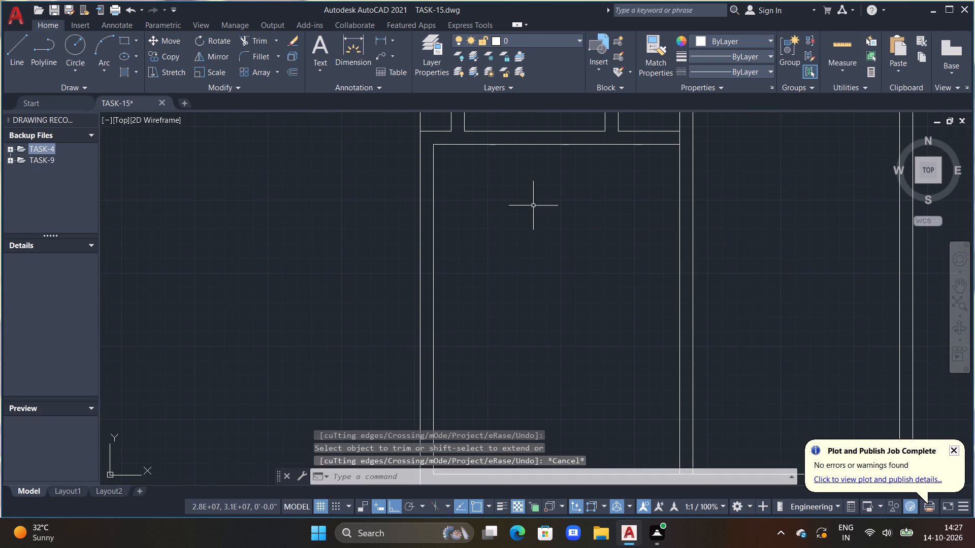
key("Escape")
key("Escape")
Draw a vertical line down across the lower horizontal partition, in line with the upper partition's free end.
scroll(596, 209, "down", 1)
middle_click_drag(598, 213, 566, 222)
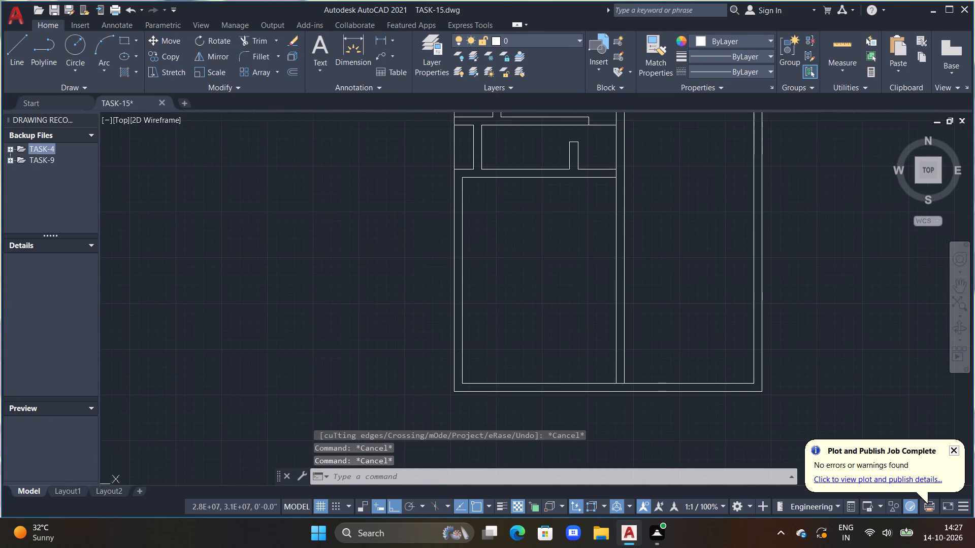
middle_click_drag(602, 222, 569, 235)
scroll(552, 198, "up", 2)
scroll(550, 197, "down", 1)
middle_click_drag(547, 202, 489, 247)
key("l")
key("space")
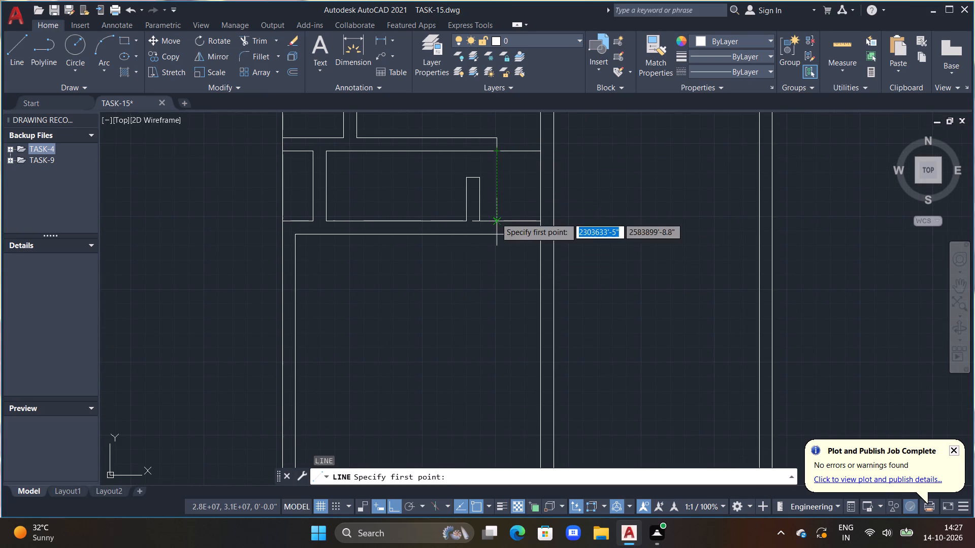
left_click_drag(495, 216, 494, 230)
left_click(494, 252)
key("Escape")
key("r")
key("Escape")
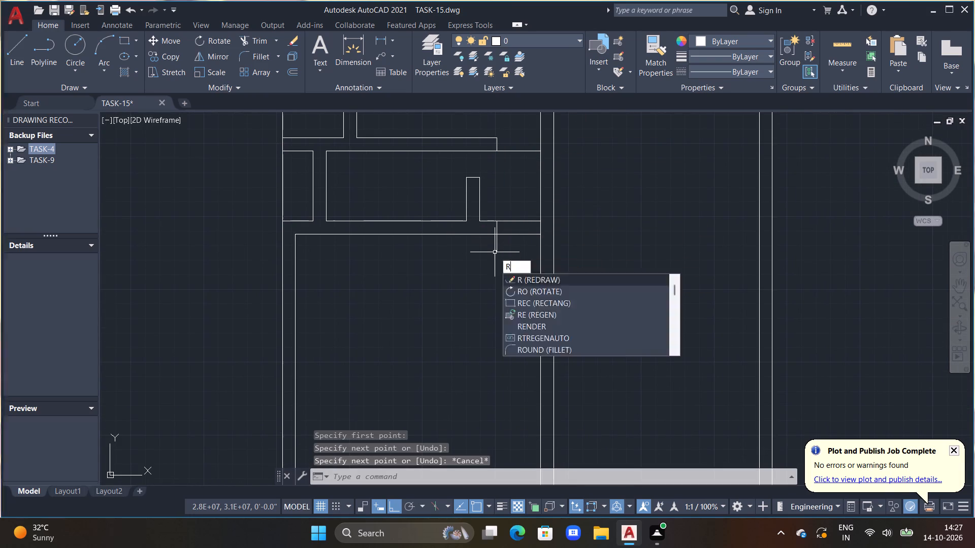
key("Escape")
Trim the lower partition's lines beyond the new end line, and that line's overrun below the partition.
key("t")
type("R")
key("space")
left_click_drag(500, 260, 518, 216)
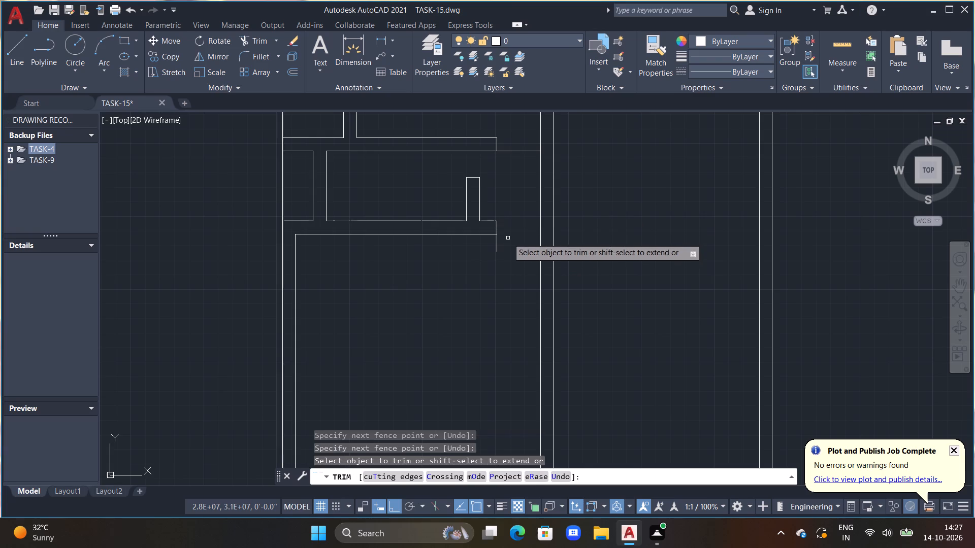
left_click_drag(497, 244, 480, 253)
key("Escape")
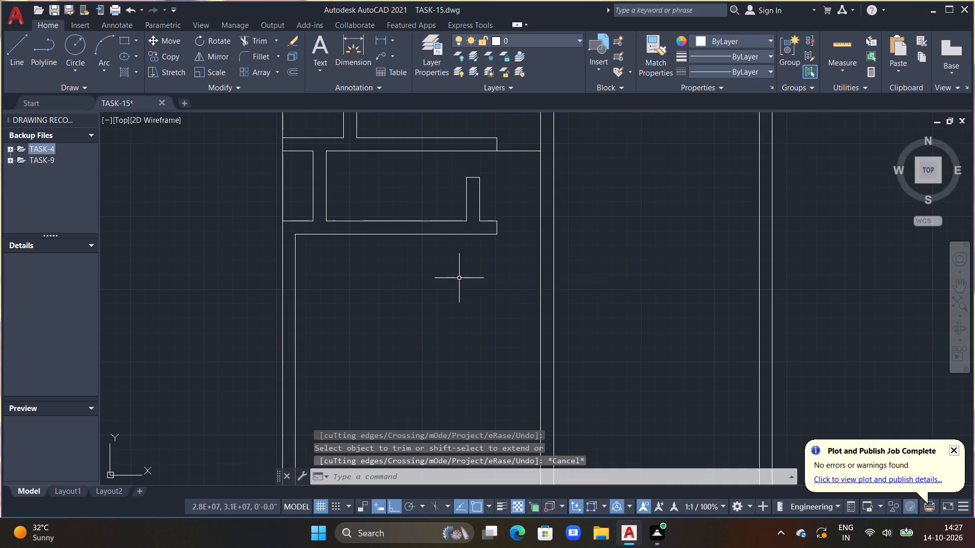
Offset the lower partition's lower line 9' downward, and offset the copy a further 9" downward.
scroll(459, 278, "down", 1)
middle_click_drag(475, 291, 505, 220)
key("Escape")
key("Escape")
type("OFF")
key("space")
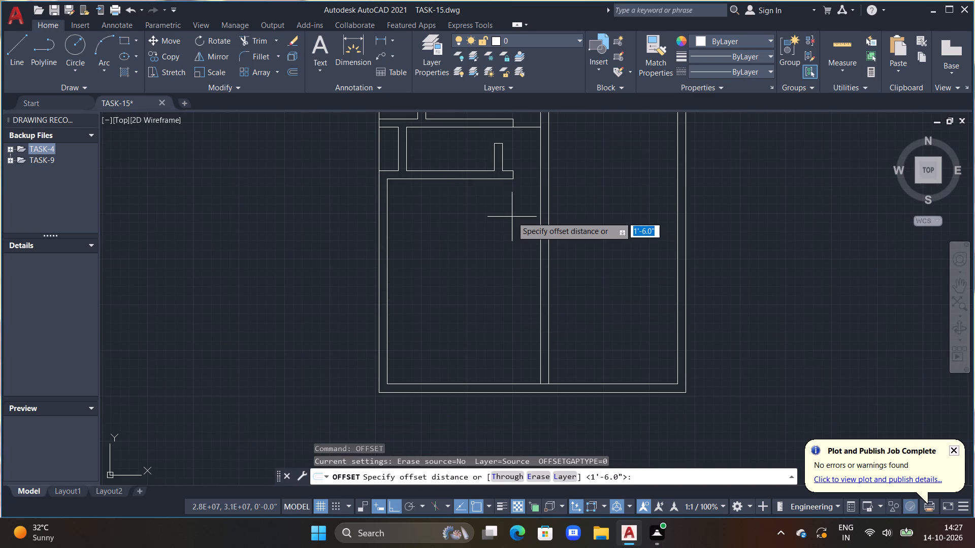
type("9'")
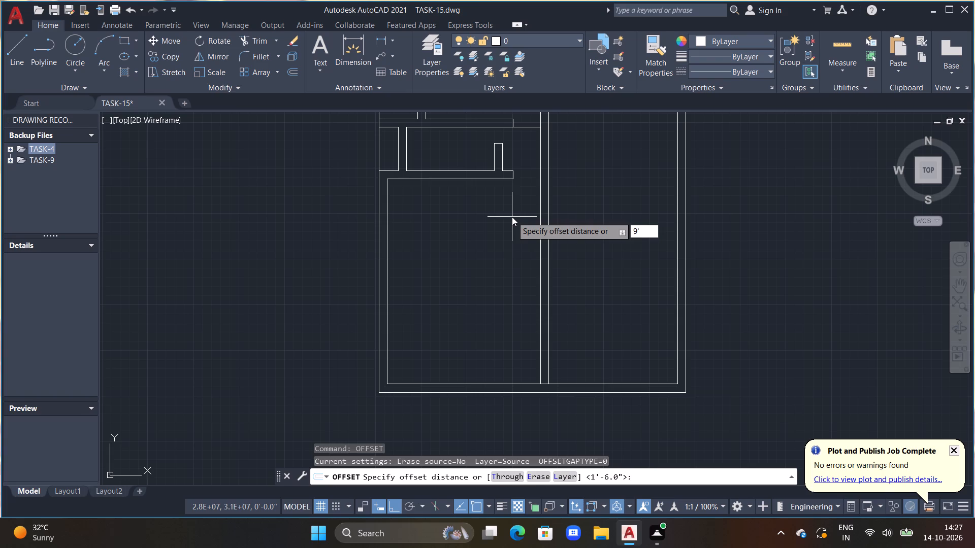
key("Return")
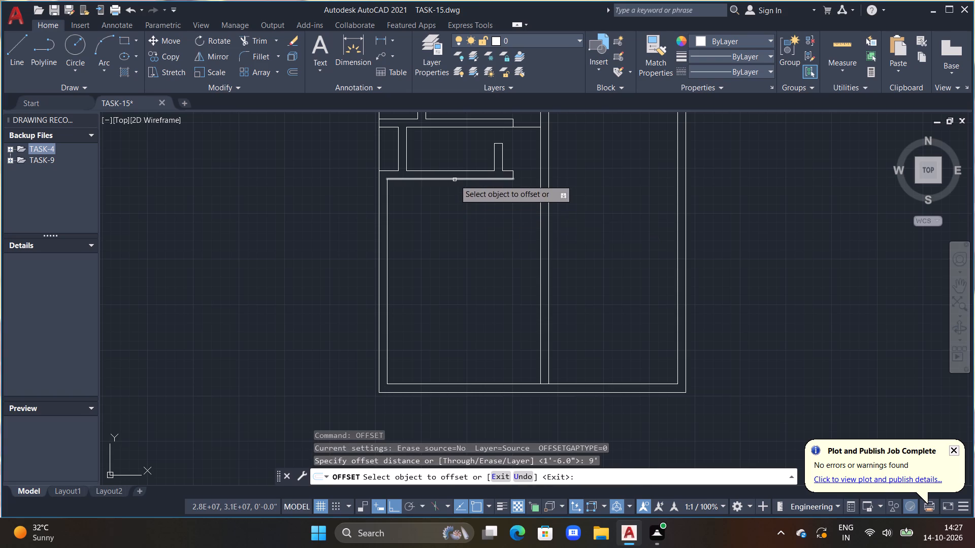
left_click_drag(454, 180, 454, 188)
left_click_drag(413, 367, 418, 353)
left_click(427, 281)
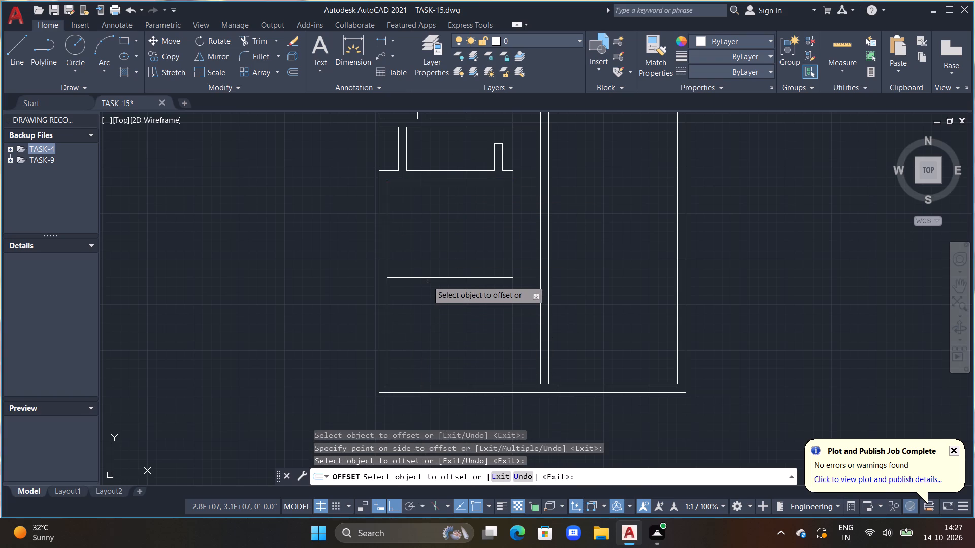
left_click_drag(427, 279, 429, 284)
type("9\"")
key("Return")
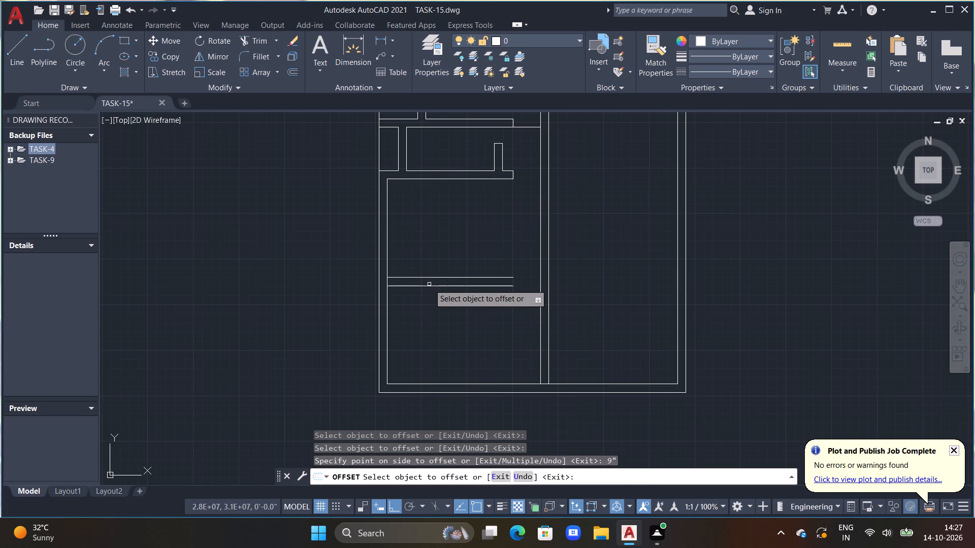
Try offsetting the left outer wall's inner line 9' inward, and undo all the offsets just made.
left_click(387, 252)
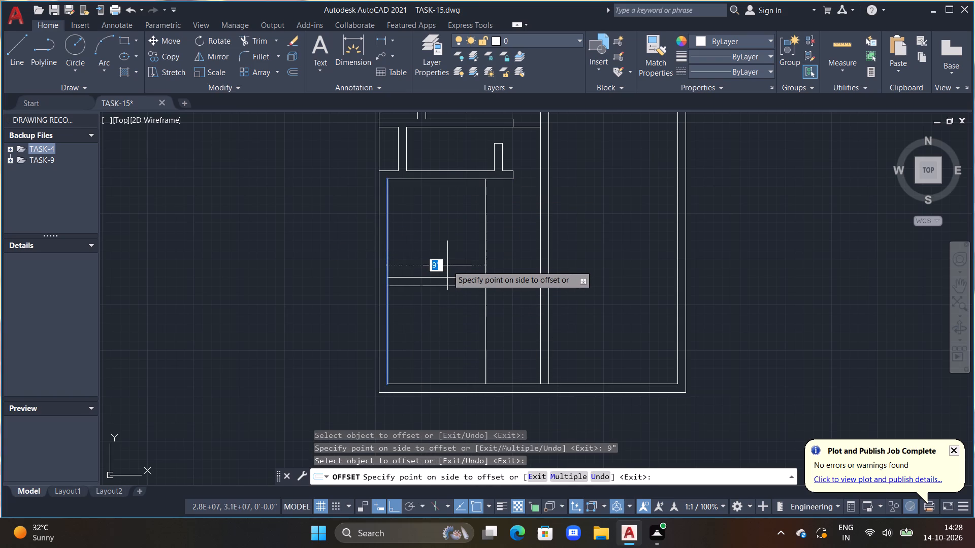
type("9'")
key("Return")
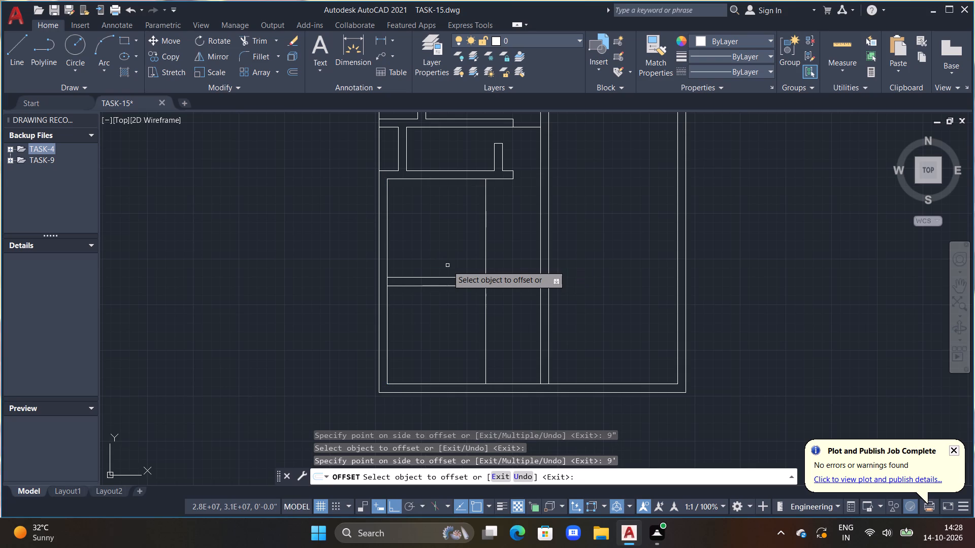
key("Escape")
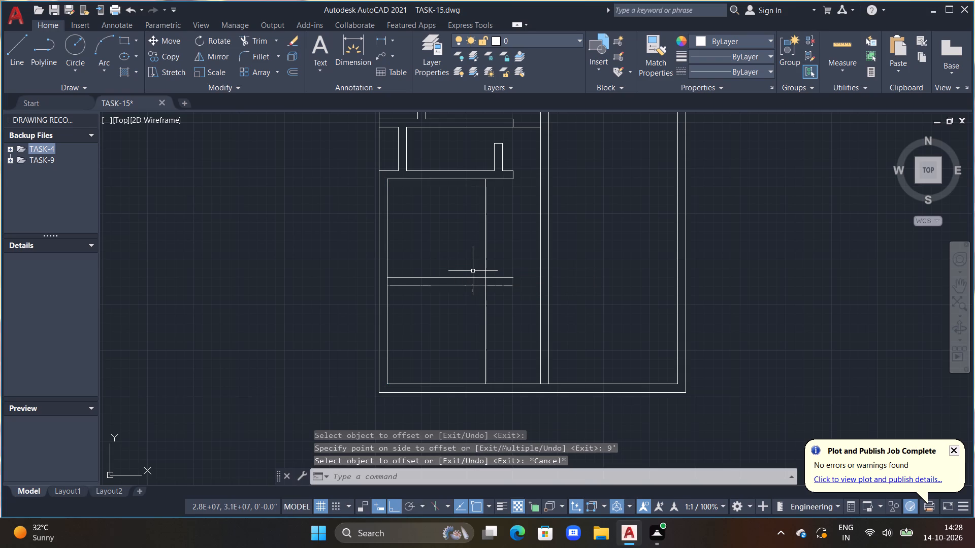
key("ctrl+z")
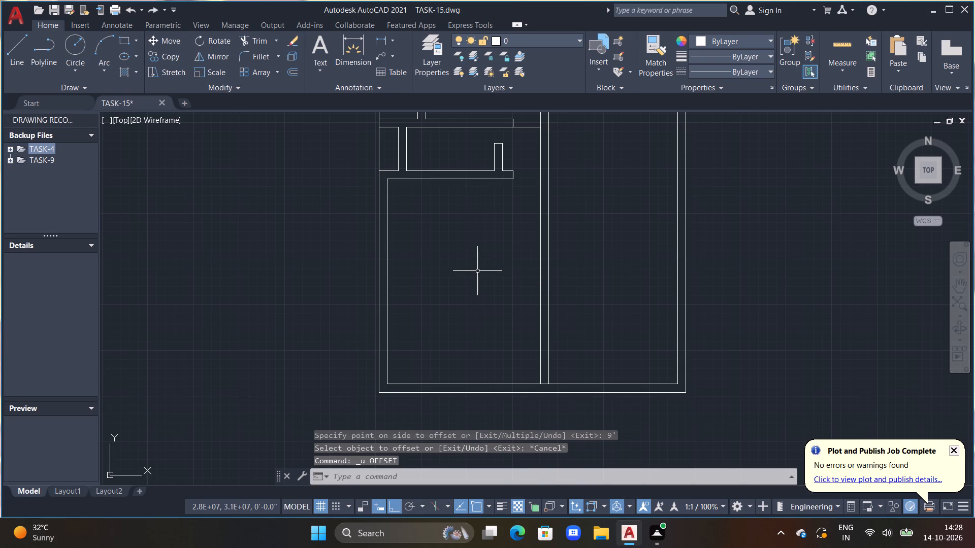
Offset the lower partition's lower line 9' downward, and offset the copy 9" further down to form a new partition.
type("OFF")
key("space")
key("9")
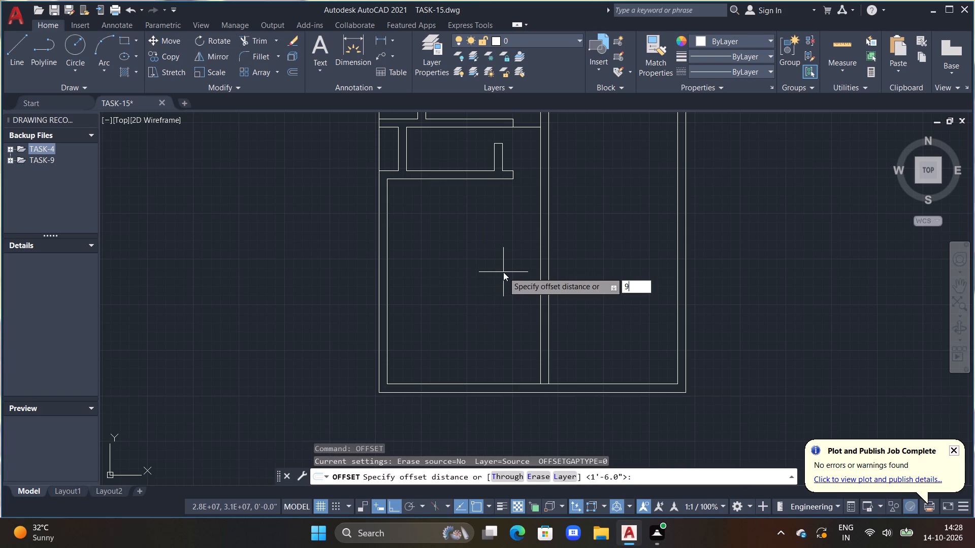
key("apostrophe")
key("Return")
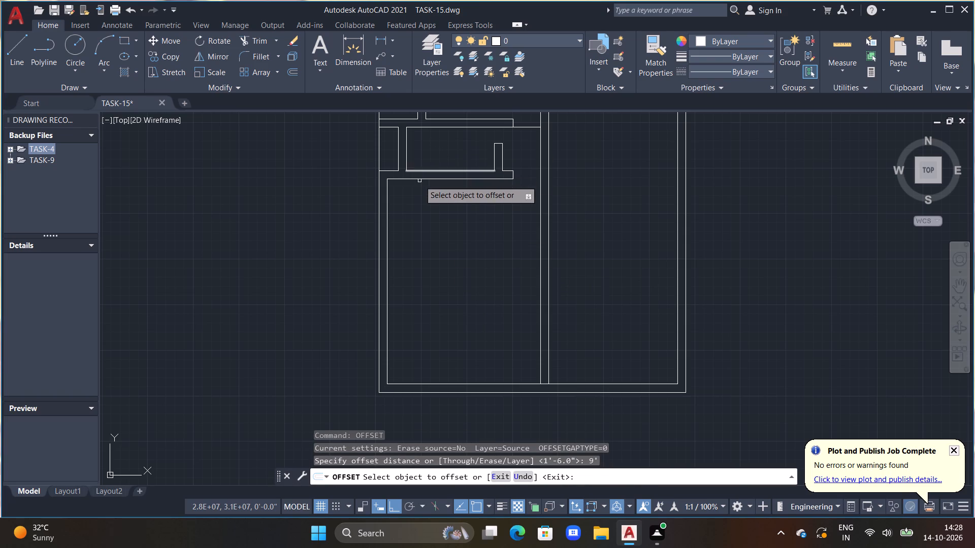
left_click_drag(417, 178, 418, 185)
left_click(437, 316)
left_click_drag(431, 277, 433, 293)
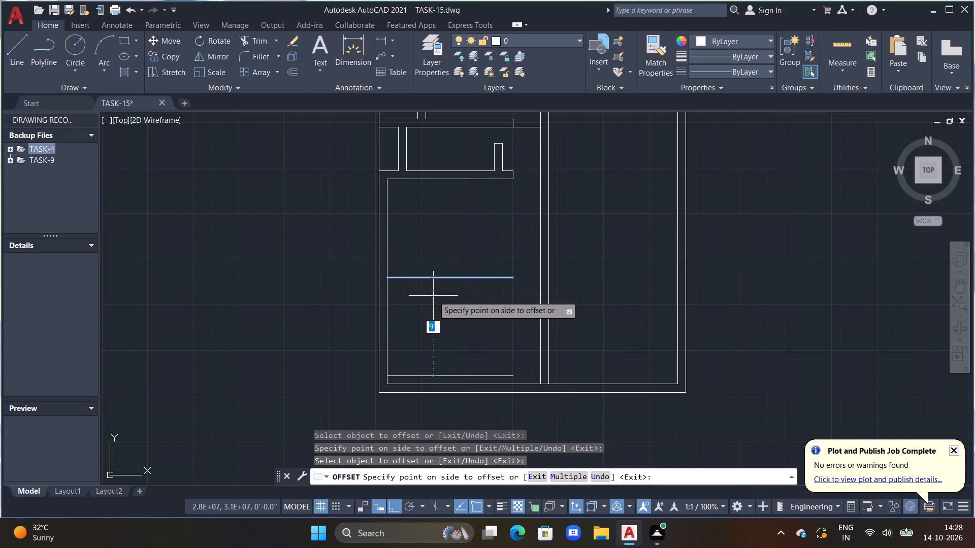
type("9\"")
key("Return")
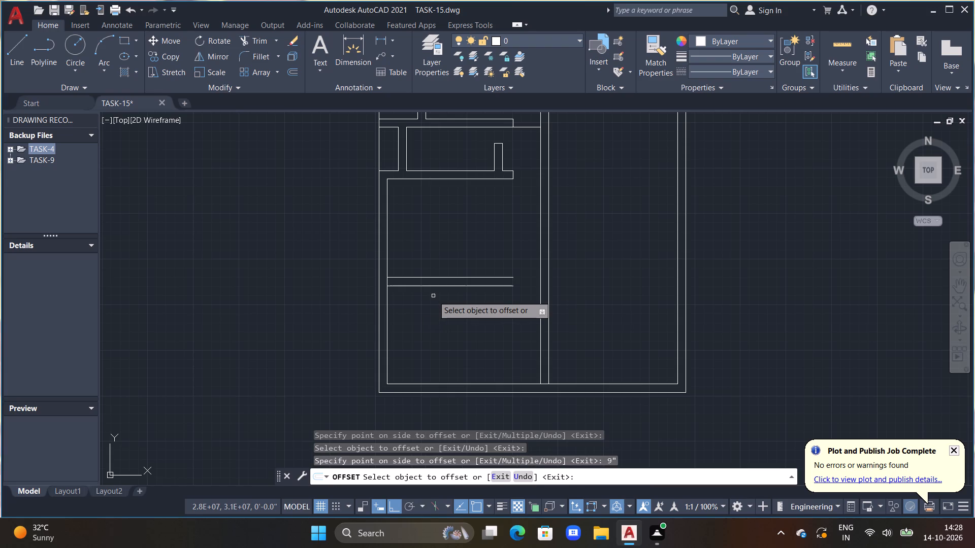
key("Escape")
Extend both lines of the new 9" partition through to the far line of the long vertical partition.
type("EX")
key("space")
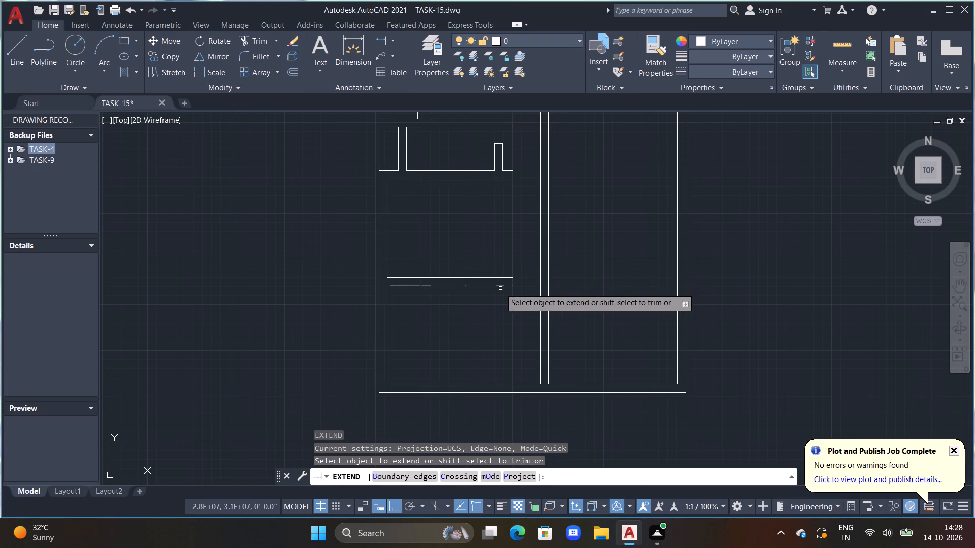
left_click(493, 284)
left_click(496, 279)
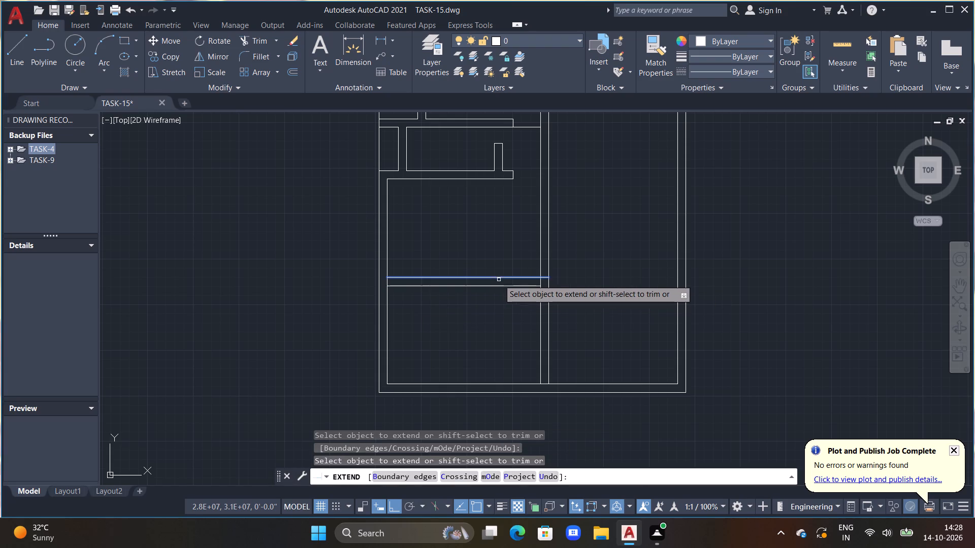
left_click(525, 285)
left_click(525, 279)
key("Escape")
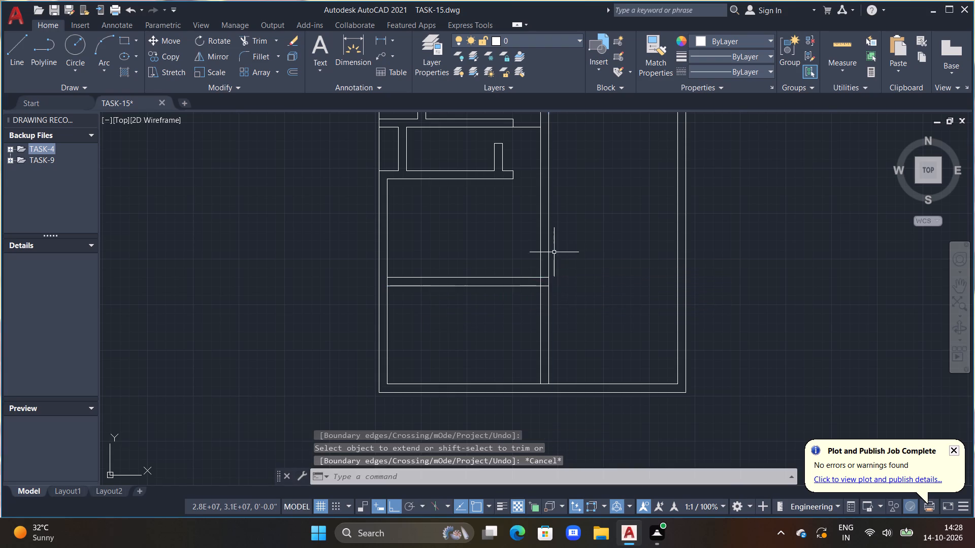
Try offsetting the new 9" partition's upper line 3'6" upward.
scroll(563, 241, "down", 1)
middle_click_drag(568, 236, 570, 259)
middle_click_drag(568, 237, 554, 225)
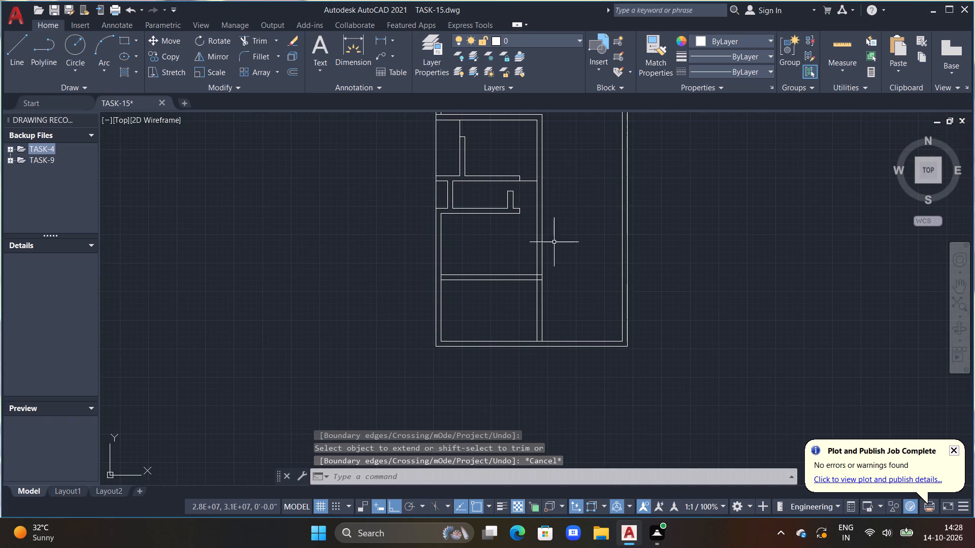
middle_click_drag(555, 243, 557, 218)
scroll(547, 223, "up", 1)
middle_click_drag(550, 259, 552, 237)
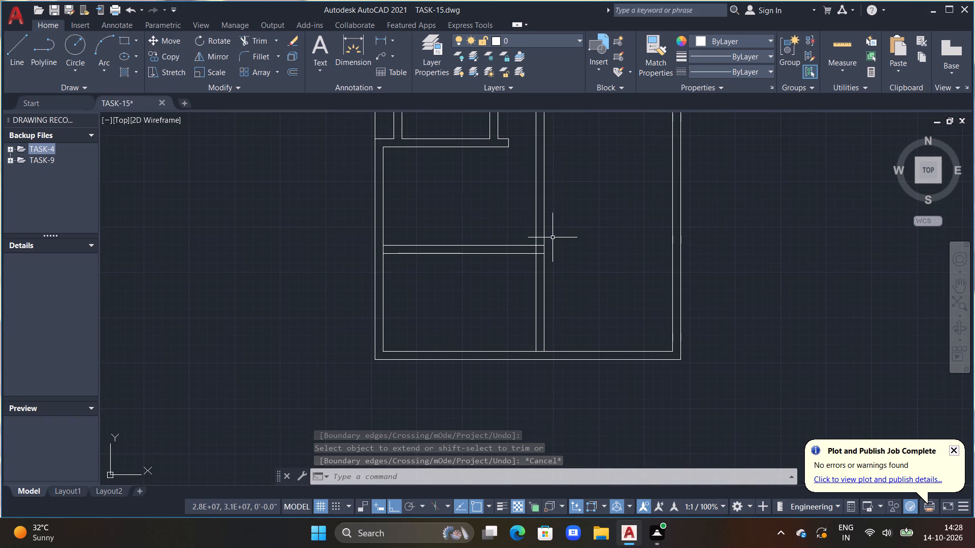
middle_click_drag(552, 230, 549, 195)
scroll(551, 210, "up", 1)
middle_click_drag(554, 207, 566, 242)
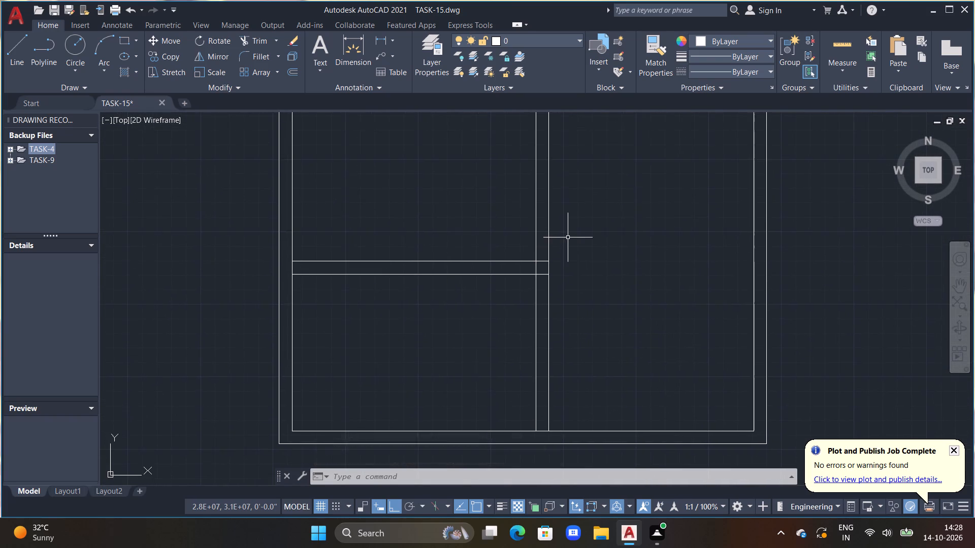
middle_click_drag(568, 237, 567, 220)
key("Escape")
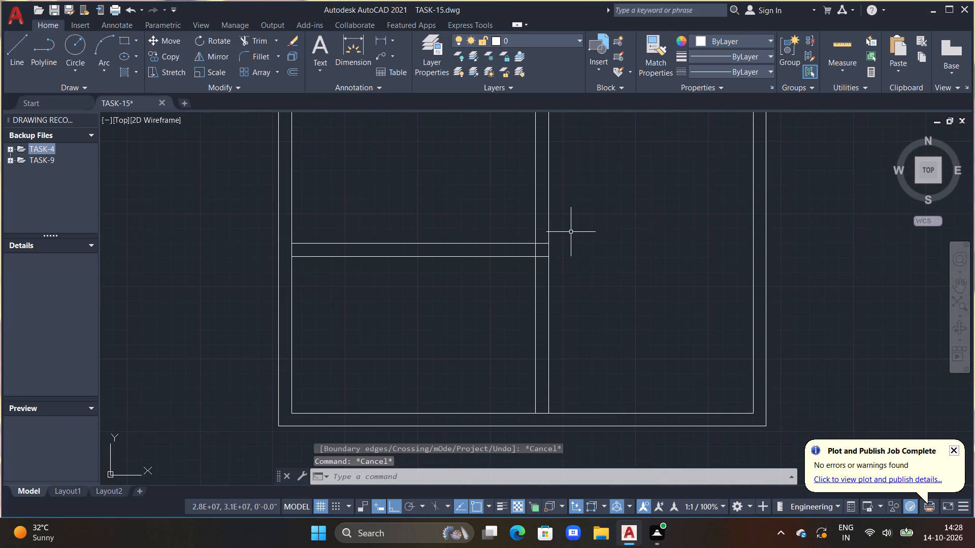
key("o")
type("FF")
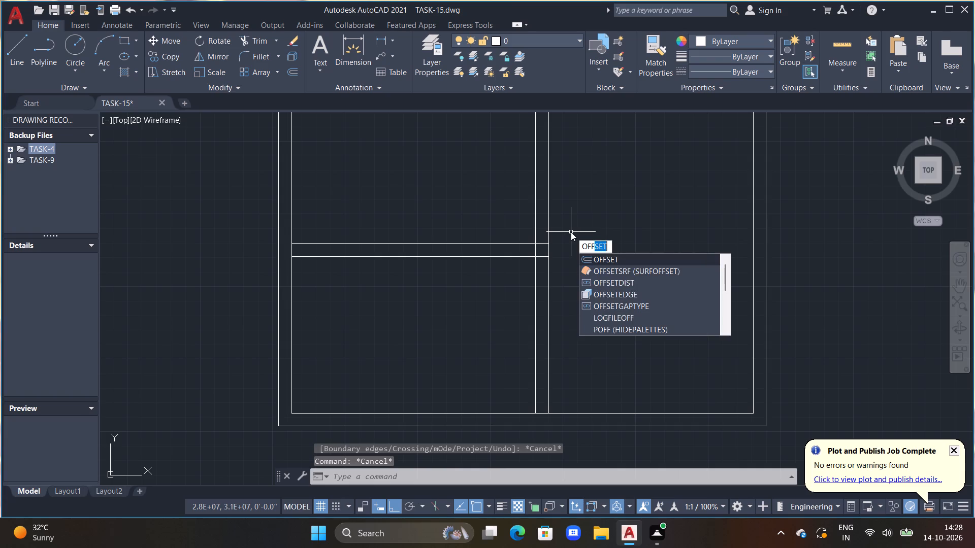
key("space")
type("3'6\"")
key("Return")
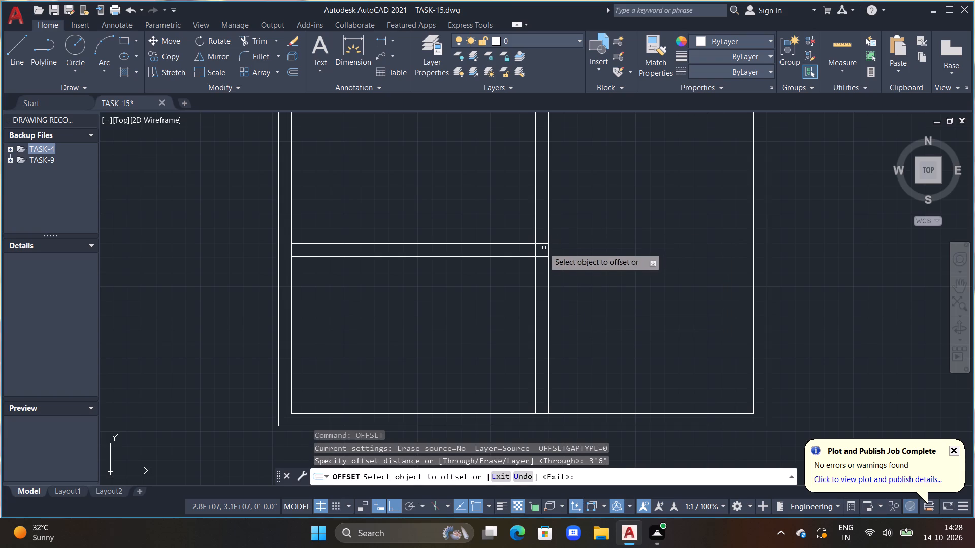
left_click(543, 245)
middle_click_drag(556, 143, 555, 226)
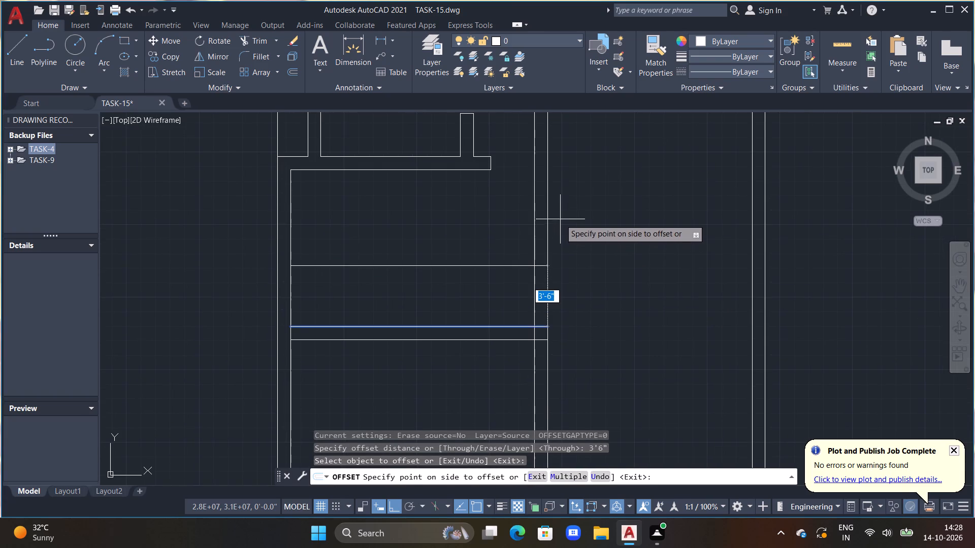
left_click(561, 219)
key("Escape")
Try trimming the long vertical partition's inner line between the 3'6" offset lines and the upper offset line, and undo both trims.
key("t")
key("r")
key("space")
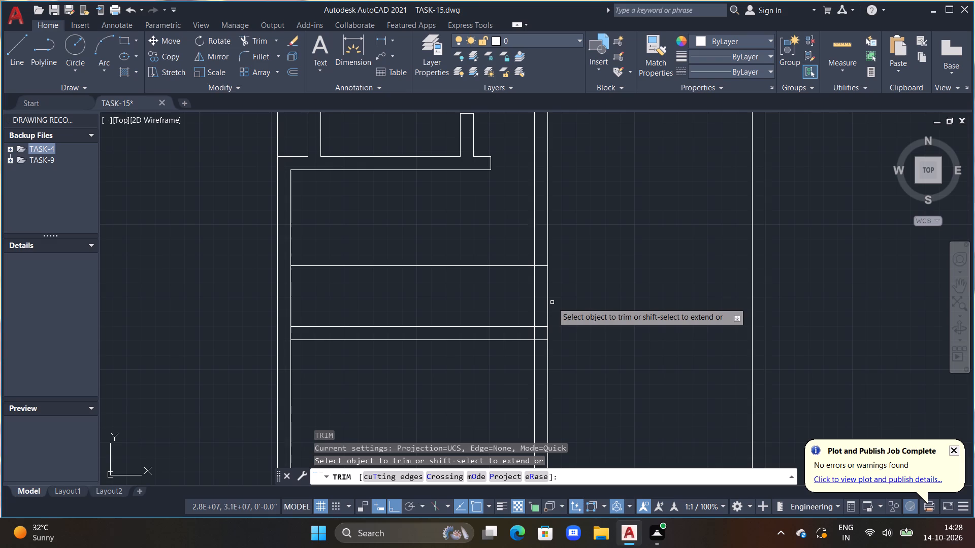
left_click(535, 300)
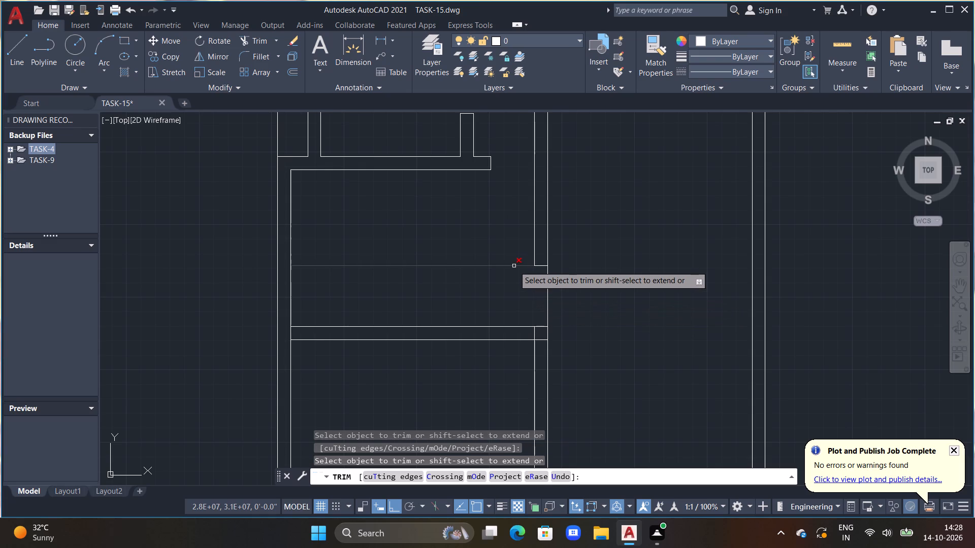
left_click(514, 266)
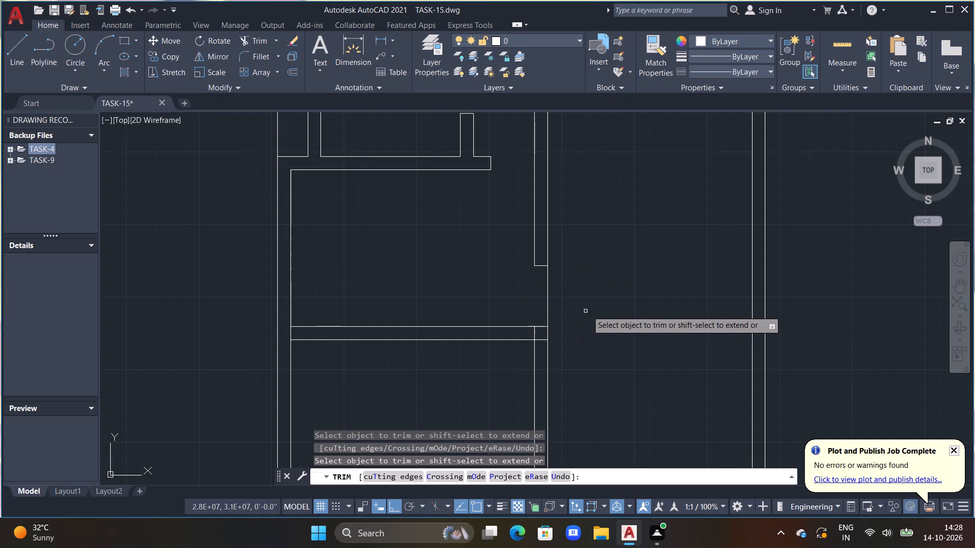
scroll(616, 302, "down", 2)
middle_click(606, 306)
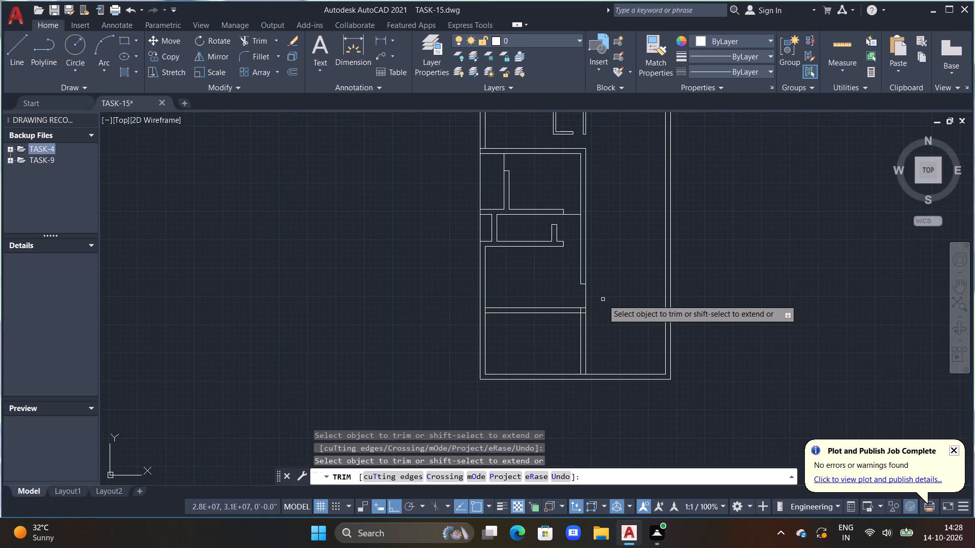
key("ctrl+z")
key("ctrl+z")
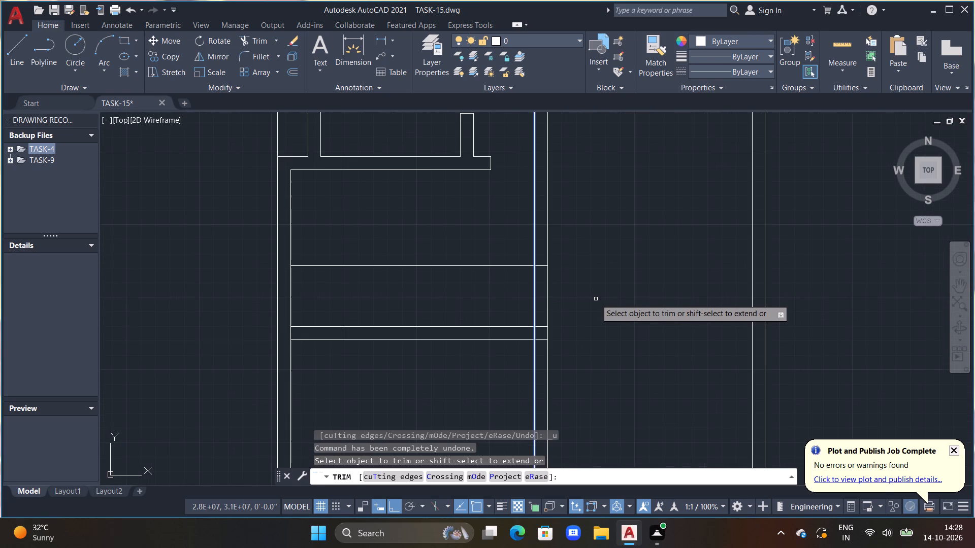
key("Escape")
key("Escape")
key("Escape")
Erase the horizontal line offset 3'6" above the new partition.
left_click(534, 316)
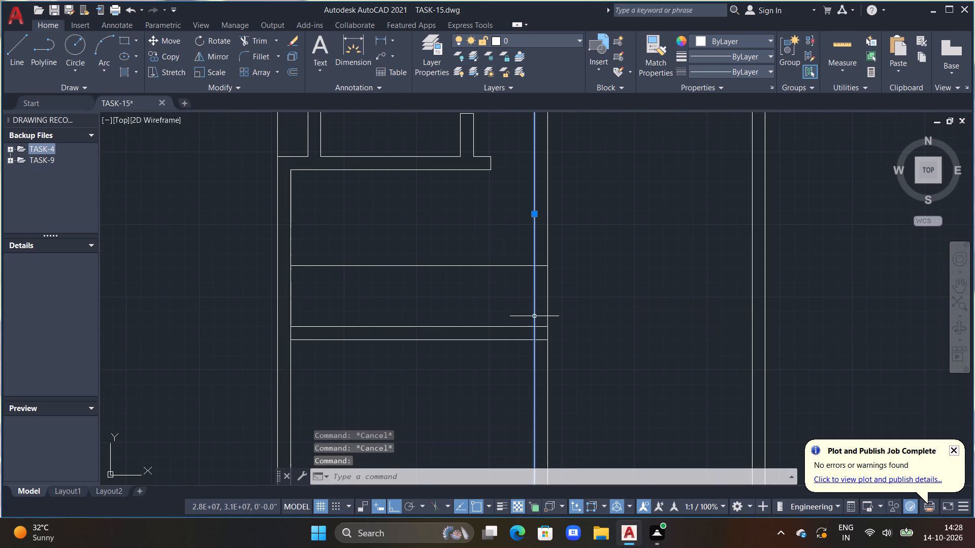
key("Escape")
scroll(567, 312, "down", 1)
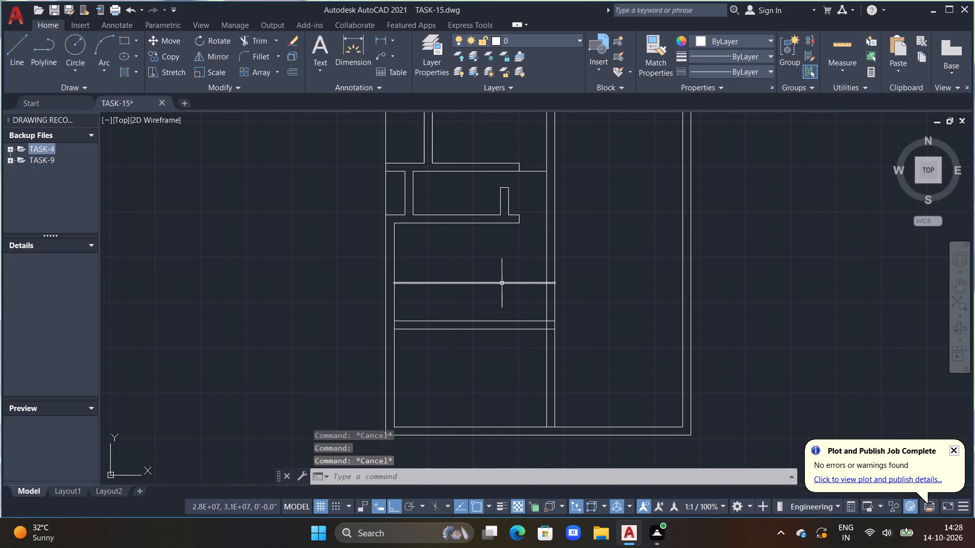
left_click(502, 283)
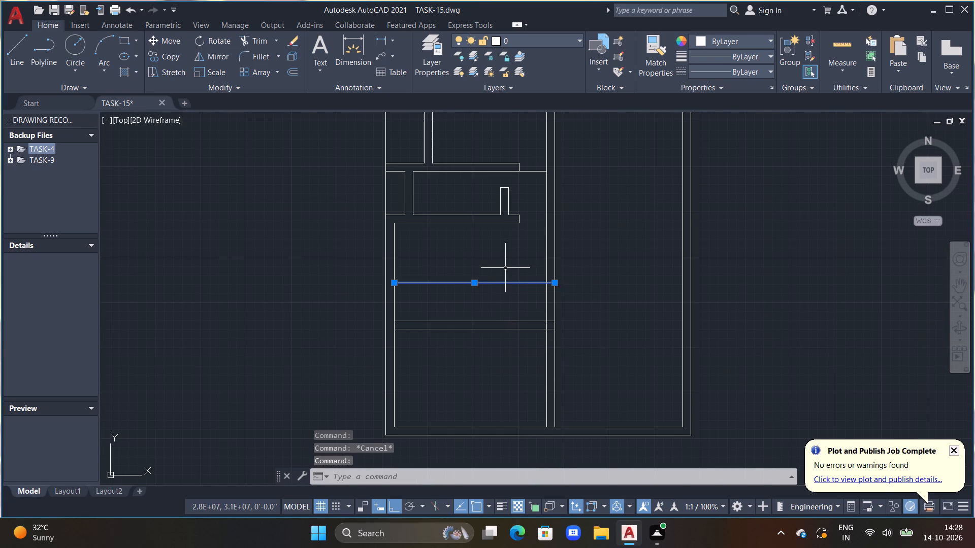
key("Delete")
Draw a short horizontal line across the long vertical partition, slightly above the new 9" partition.
middle_click_drag(503, 317, 495, 288)
middle_click_drag(567, 302, 551, 363)
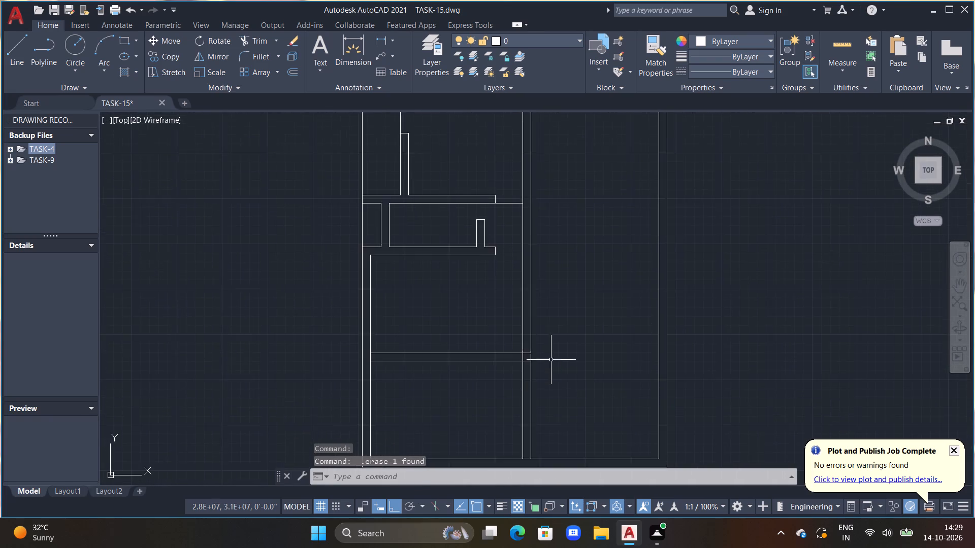
scroll(549, 332, "up", 1)
key("l")
key("space")
left_click_drag(486, 327, 487, 327)
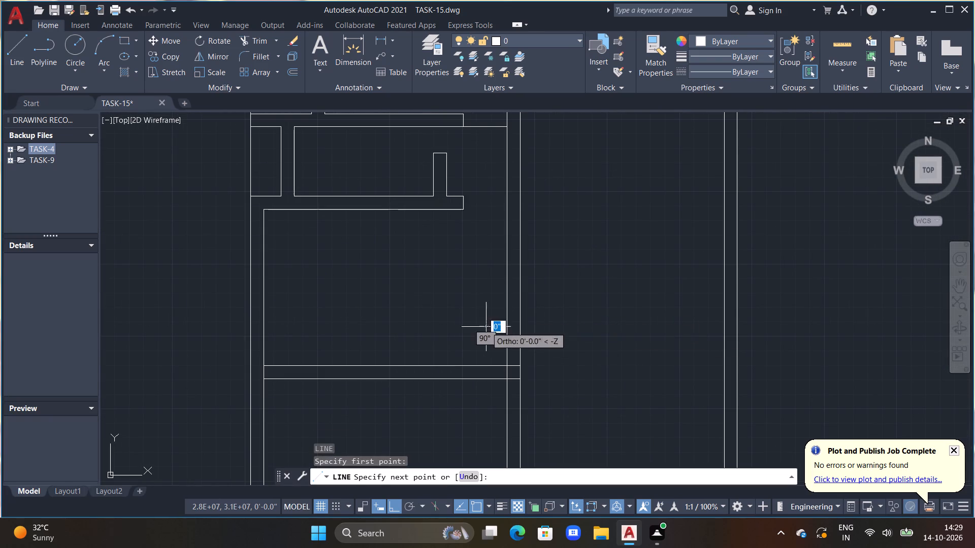
left_click_drag(487, 327, 491, 327)
left_click(556, 328)
key("Escape")
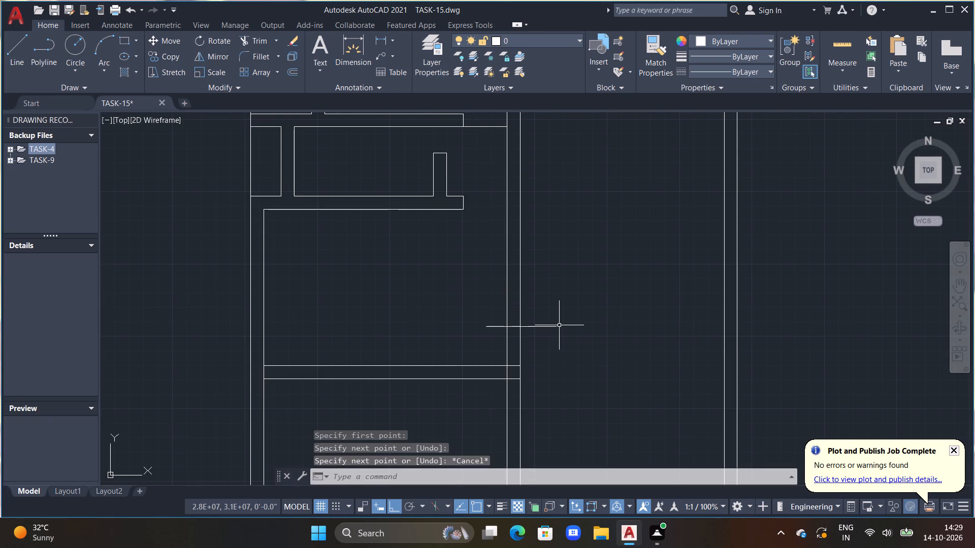
Offset the short horizontal line 3'6" upward to mark the other side of the opening.
type("OFF 3;")
key("BackSpace")
type("'6\"")
key("Return")
left_click_drag(541, 326, 542, 319)
left_click(554, 260)
key("Escape")
Trim the overhanging ends of both short lines and the long vertical partition's inner line between them.
key("t")
type("R")
key("space")
left_click_drag(554, 251, 544, 350)
left_click_drag(500, 331, 502, 308)
left_click_drag(506, 298, 507, 289)
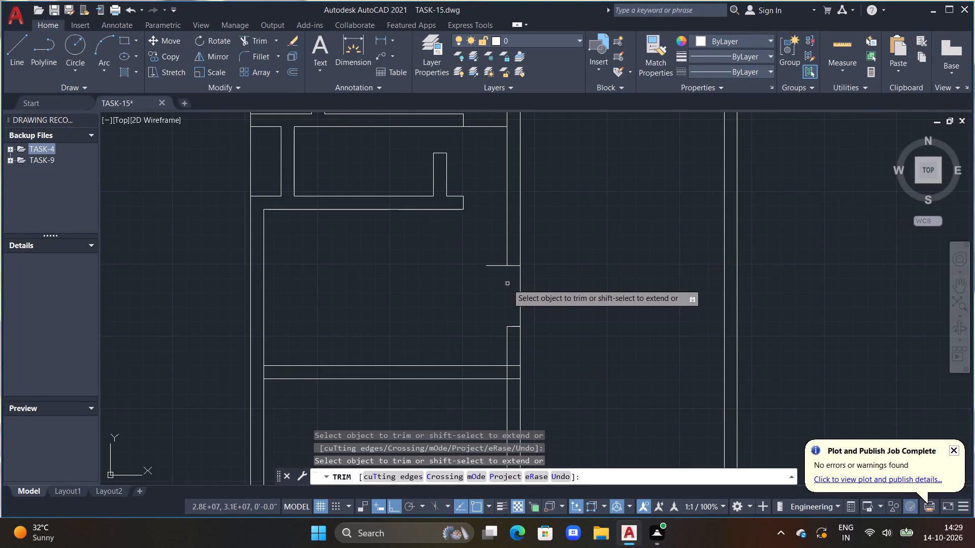
left_click(494, 262)
left_click(459, 313)
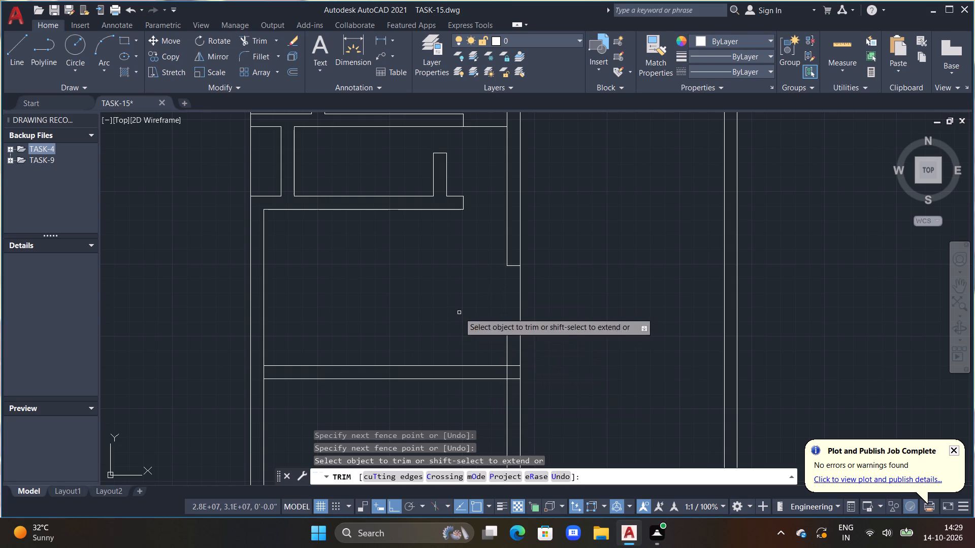
Trim the overlapping line pieces where the new 9" partition meets the long vertical partition.
left_click_drag(513, 359, 514, 369)
left_click(502, 370)
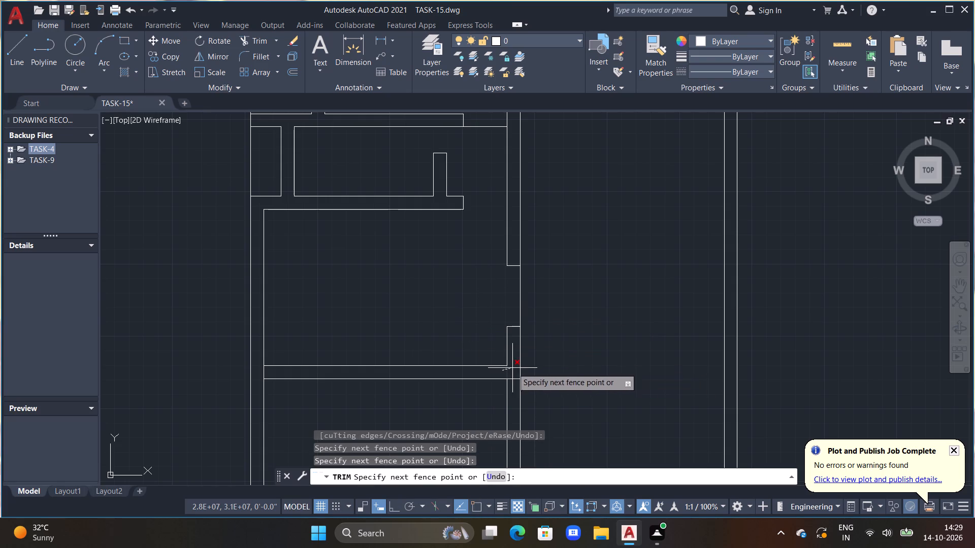
left_click(512, 368)
key("Escape")
Trim away both lines of the long vertical partition below the new 9" partition.
middle_click_drag(471, 425, 484, 364)
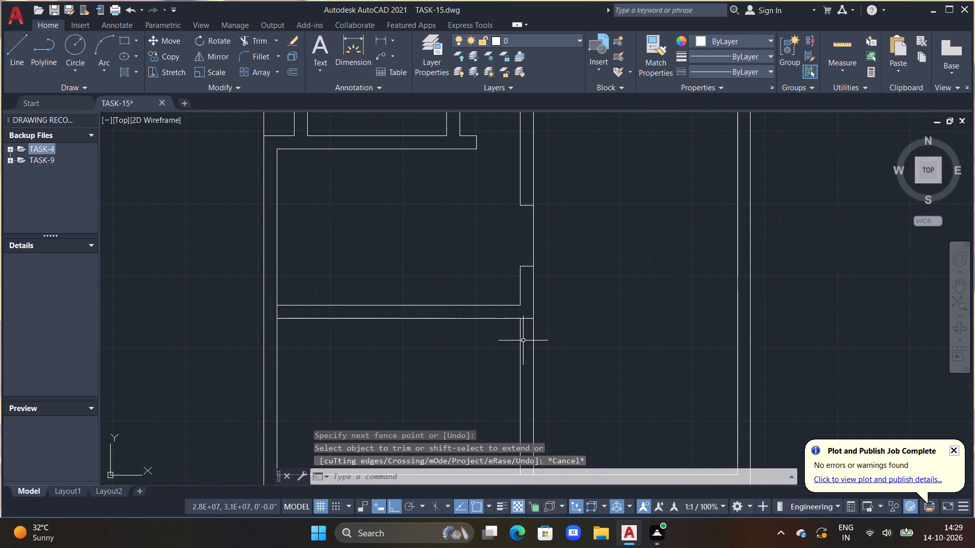
scroll(525, 337, "down", 1)
middle_click_drag(524, 341, 527, 297)
middle_click_drag(520, 324, 520, 305)
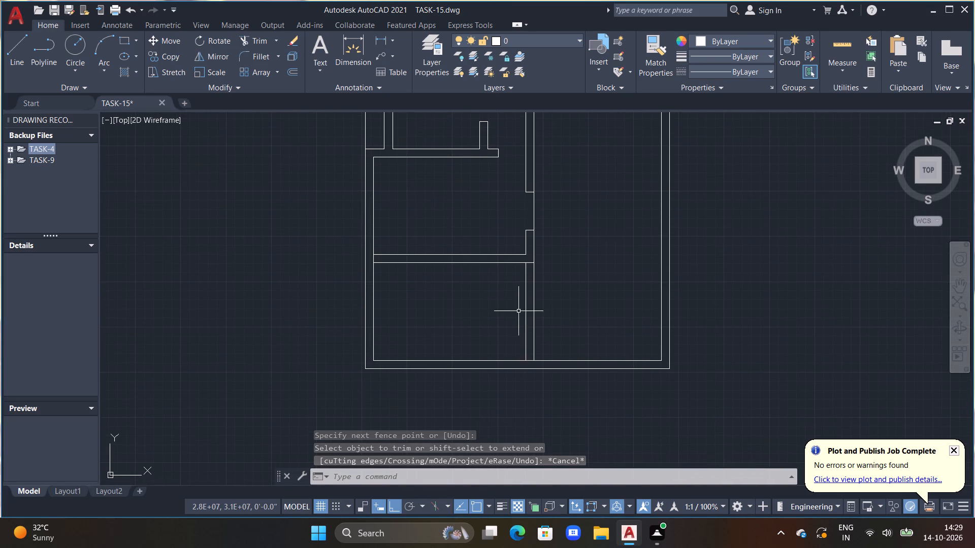
middle_click_drag(519, 320, 517, 287)
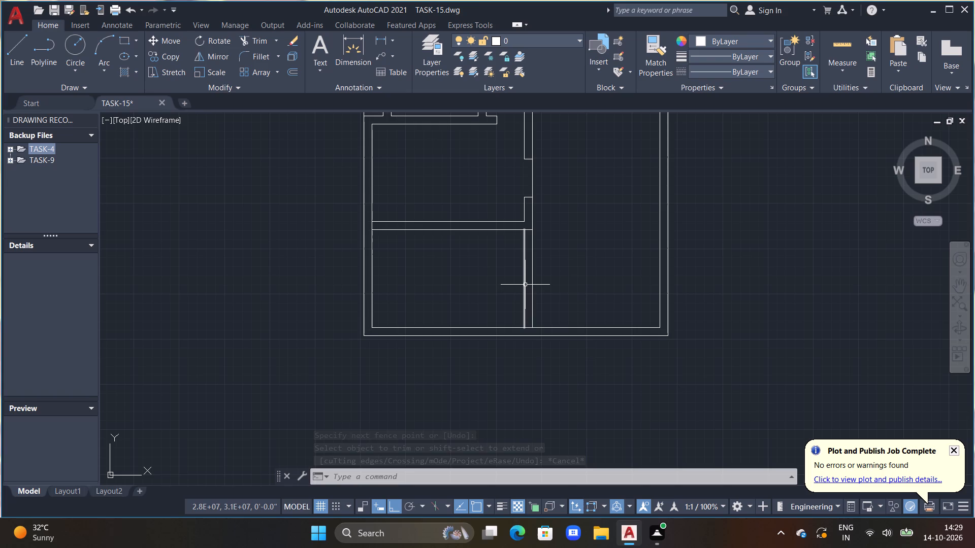
key("Escape")
key("t")
key("r")
key("space")
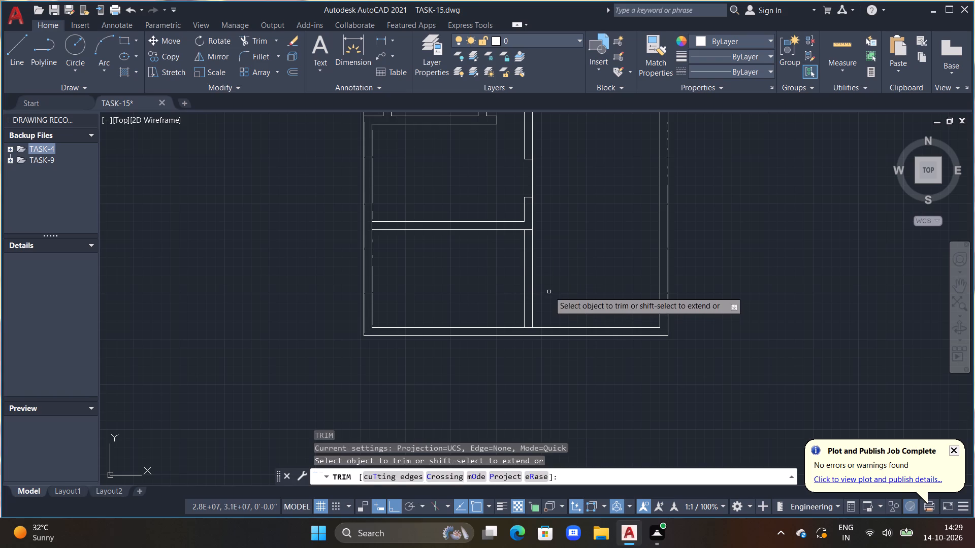
left_click_drag(549, 289, 492, 294)
middle_click_drag(552, 275, 583, 234)
middle_click_drag(565, 260, 547, 271)
key("Escape")
key("Escape")
Trim the left outer wall's inner line between the two lines of the new 9" partition.
scroll(541, 277, "down", 1)
middle_click_drag(541, 279, 567, 252)
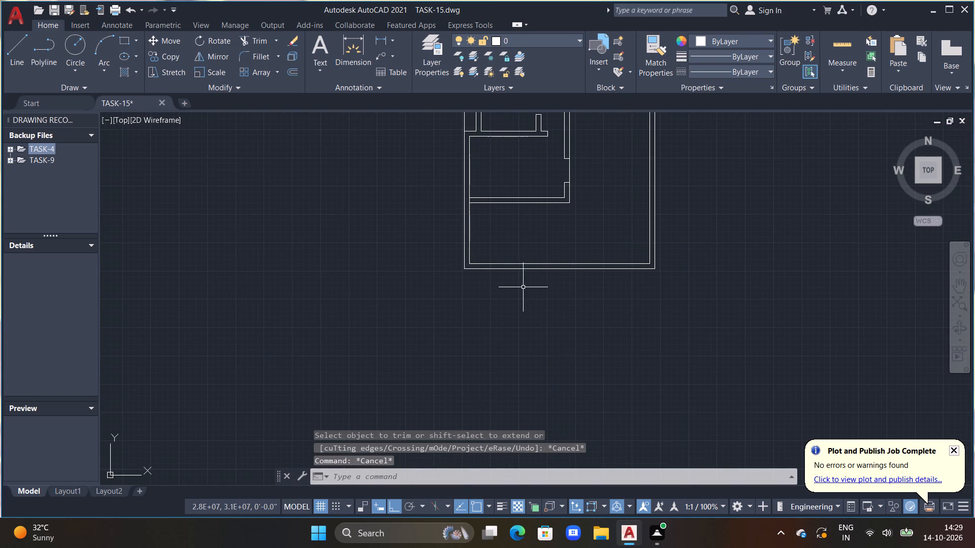
middle_click_drag(524, 287, 493, 305)
type("TR")
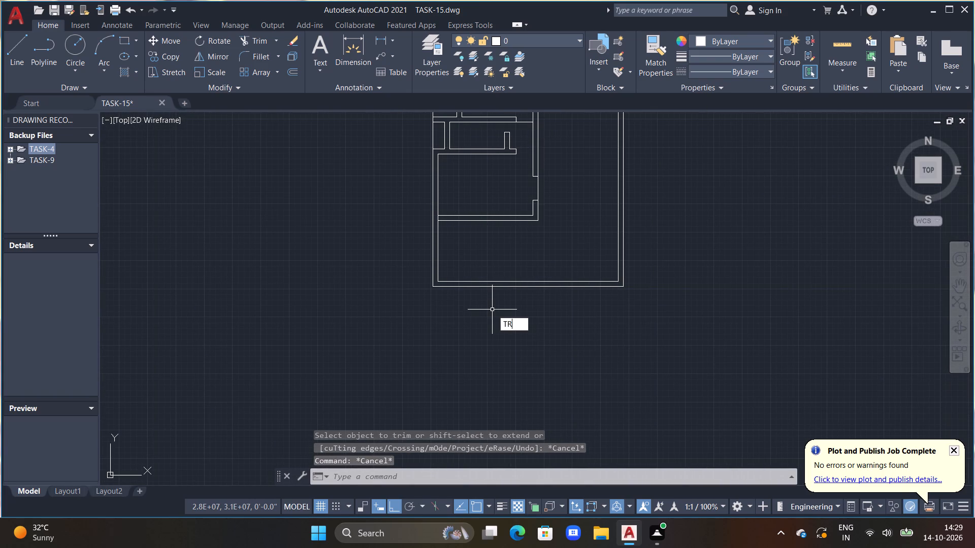
key("Escape")
key("Escape")
key("Escape")
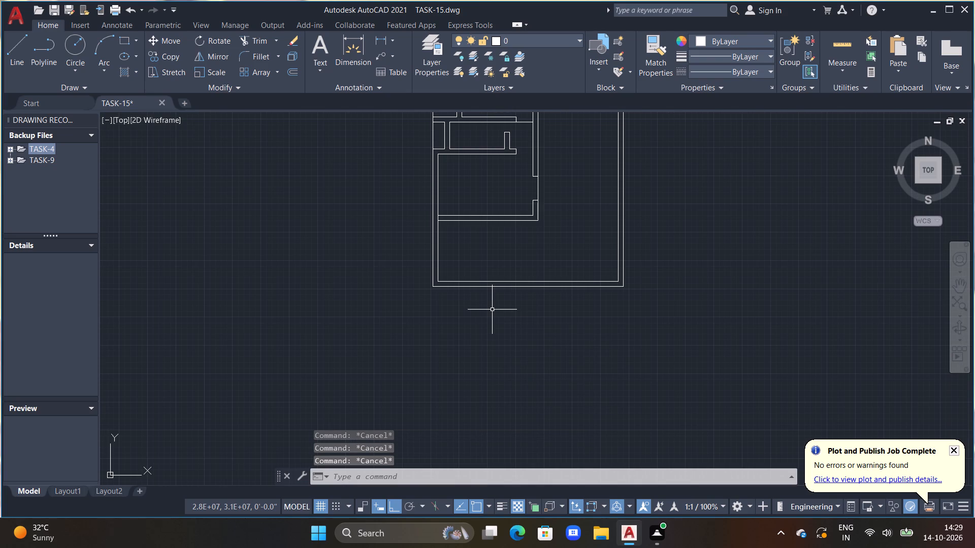
type("TR")
key("space")
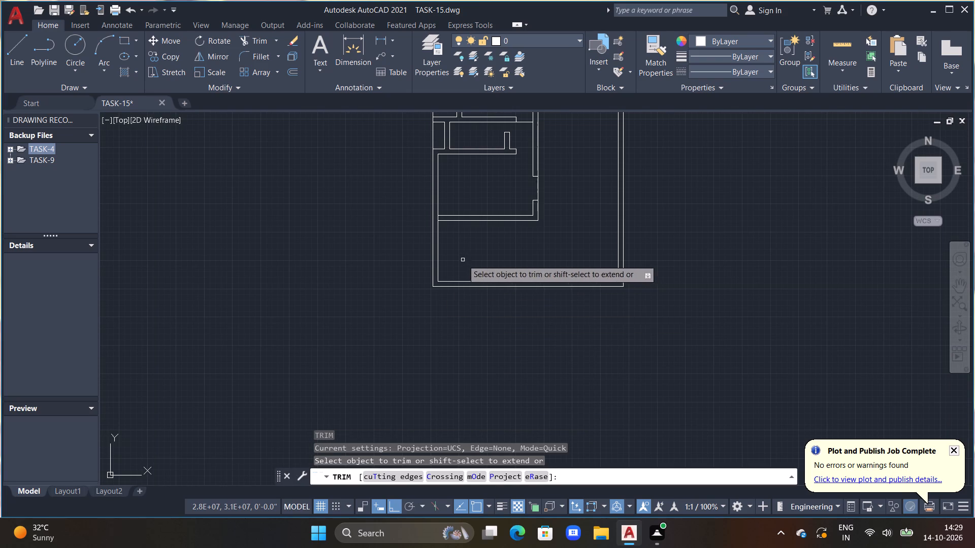
scroll(448, 242, "up", 3)
middle_click_drag(447, 241, 453, 303)
left_click(416, 222)
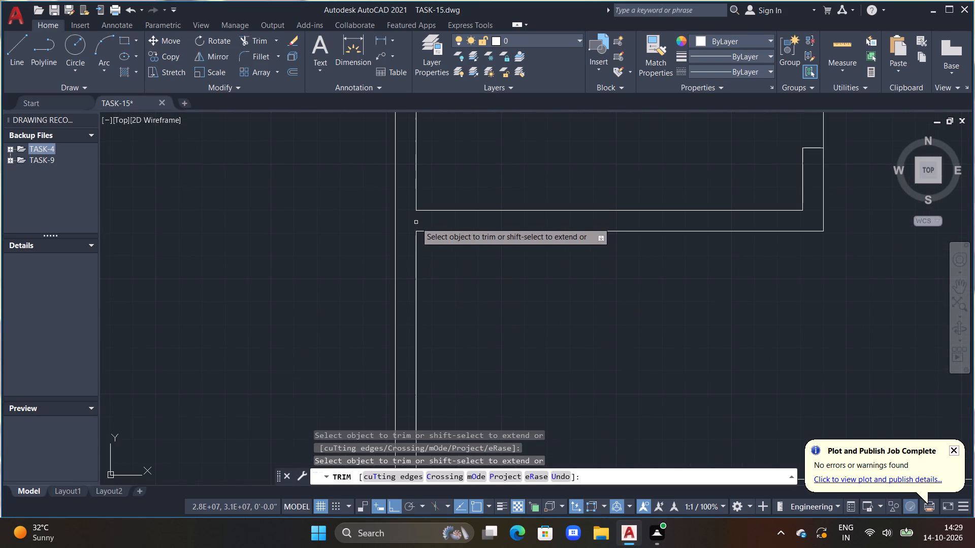
Trim the leftover line piece at the left outer wall where a horizontal partition further up joins it.
scroll(435, 212, "down", 3)
middle_click_drag(462, 169, 460, 261)
scroll(440, 207, "up", 2)
scroll(437, 209, "down", 2)
middle_click_drag(457, 178, 460, 251)
scroll(438, 211, "up", 2)
left_click_drag(416, 225, 415, 236)
Trim the top outer wall's inner line between the lines of each of the two 4.5" vertical partitions.
scroll(421, 224, "down", 3)
scroll(472, 188, "up", 3)
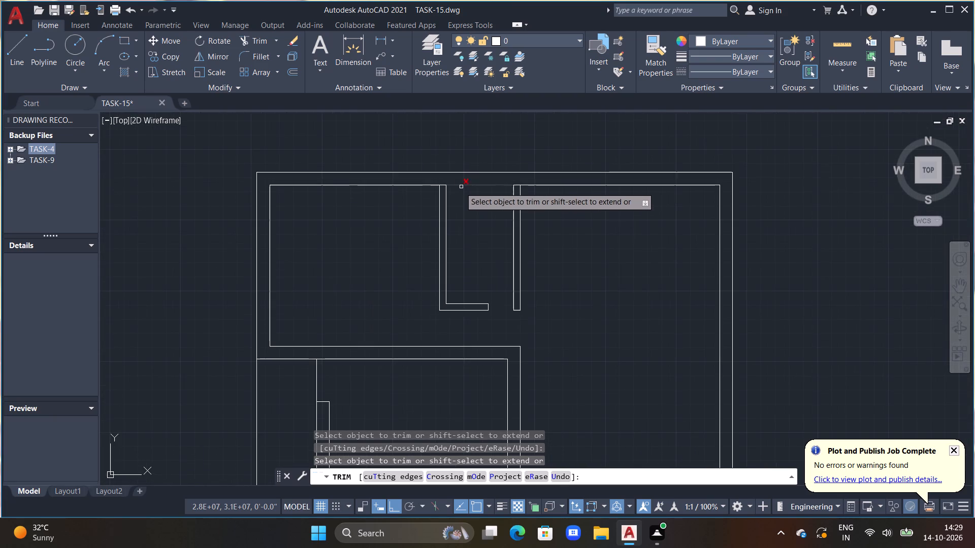
left_click(443, 185)
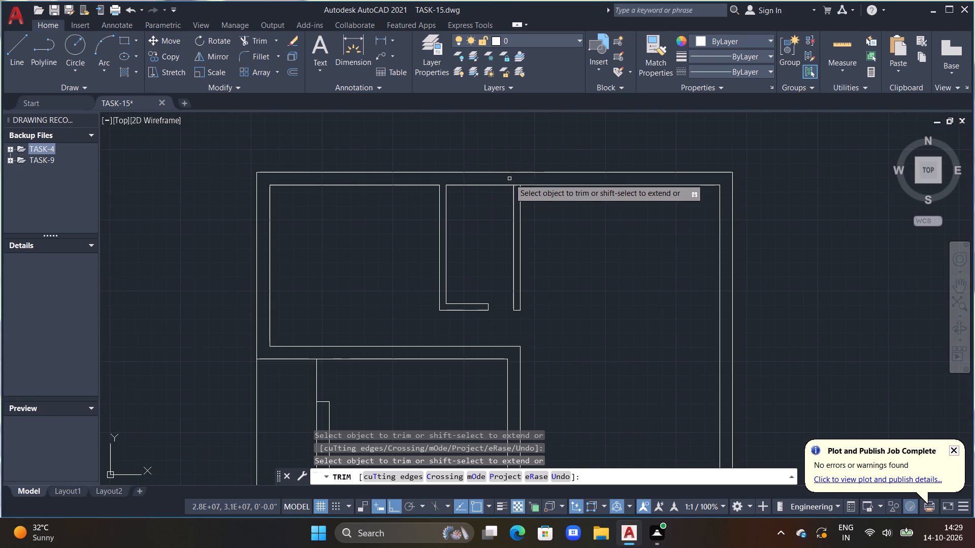
left_click(516, 185)
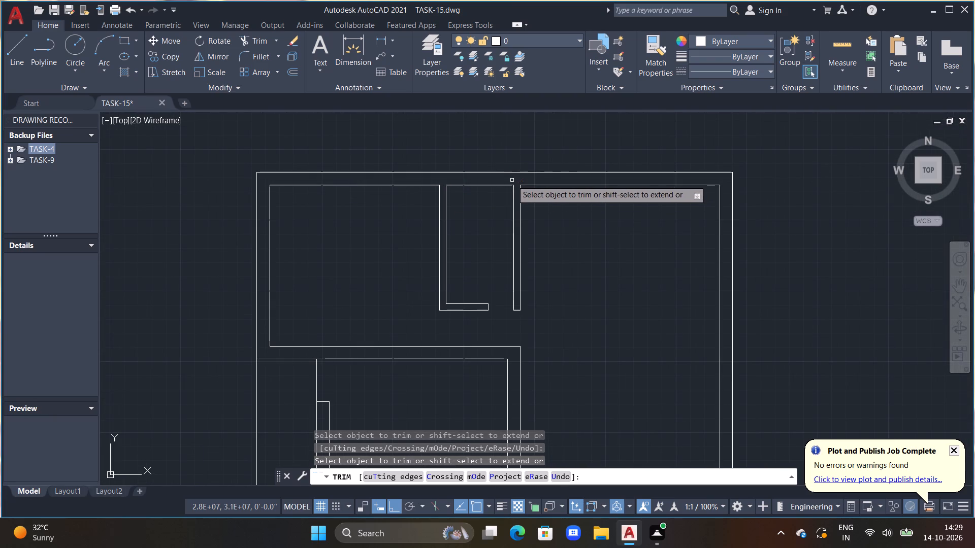
key("Escape")
Offset the left outer wall's inner line 10' into the lowest room, below the bottommost 9" horizontal partition.
scroll(505, 198, "down", 3)
middle_click_drag(477, 319, 476, 268)
scroll(476, 273, "up", 1)
scroll(475, 268, "down", 1)
middle_click_drag(475, 303, 477, 267)
scroll(477, 277, "up", 1)
key("Escape")
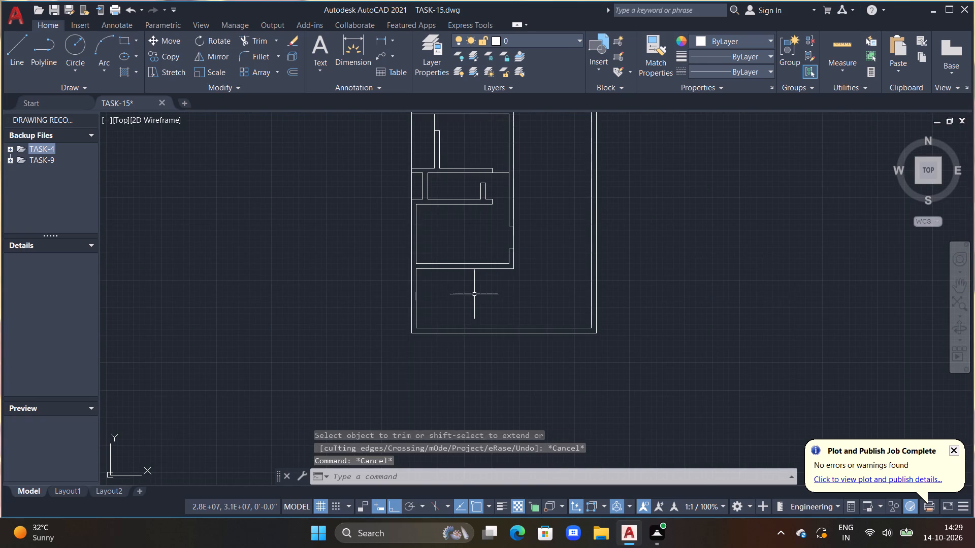
key("Escape")
type("OFFF")
key("BackSpace")
key("space")
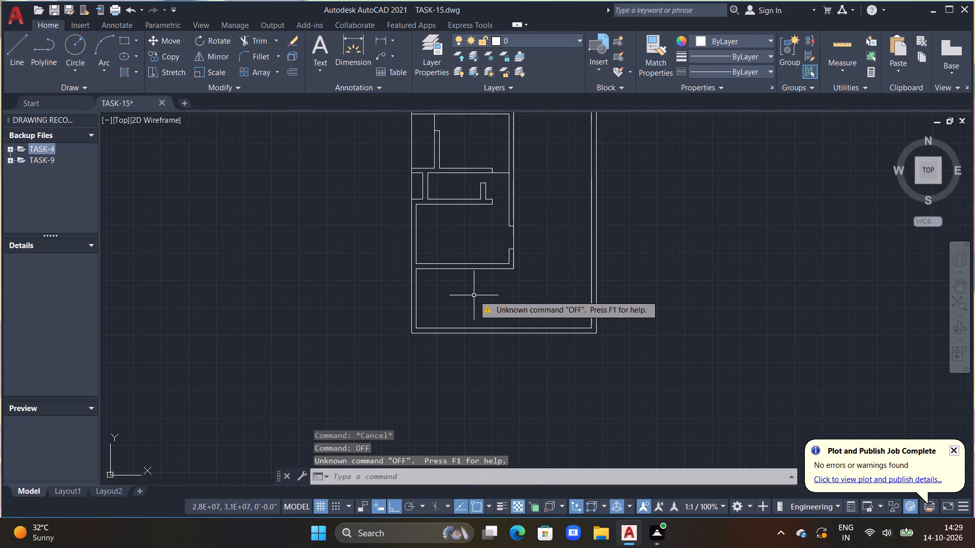
key("Escape")
key("Escape")
key("Escape")
key("Escape")
key("Escape")
type("OFF")
key("space")
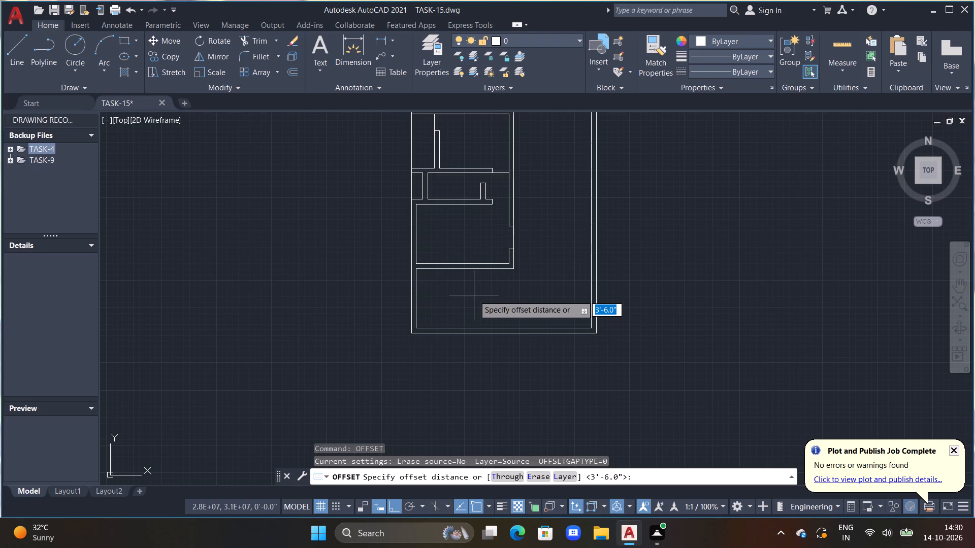
type("10")
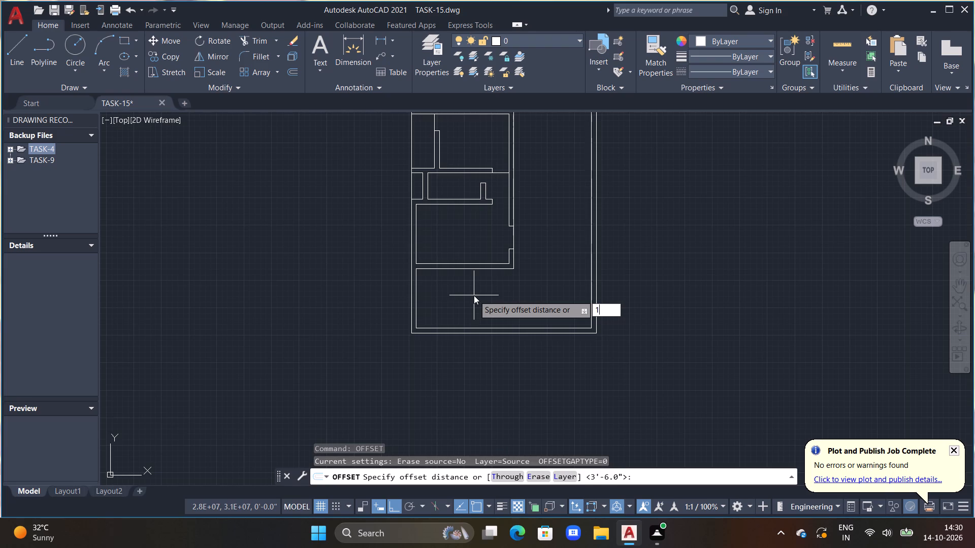
key("apostrophe")
key("Return")
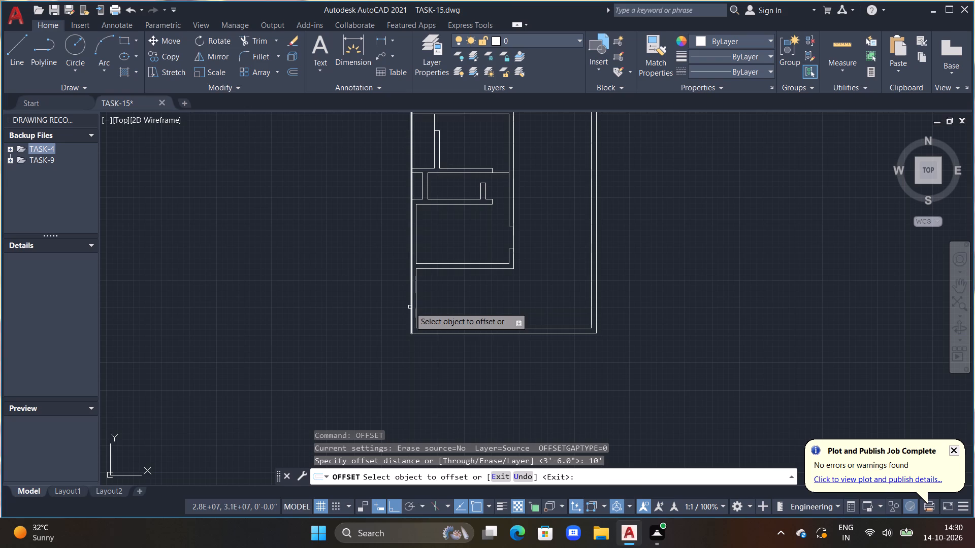
left_click(416, 311)
left_click(488, 324)
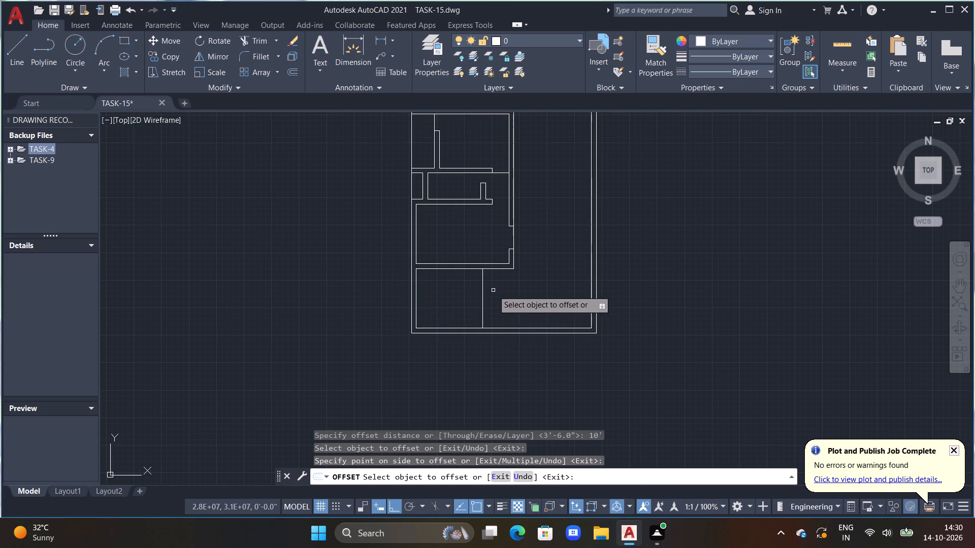
Offset the new vertical line 4.5" toward the right outer wall to form a partition in the lowest room.
middle_click_drag(503, 302, 520, 298)
scroll(512, 295, "down", 2)
middle_click_drag(512, 295, 514, 306)
scroll(514, 306, "up", 2)
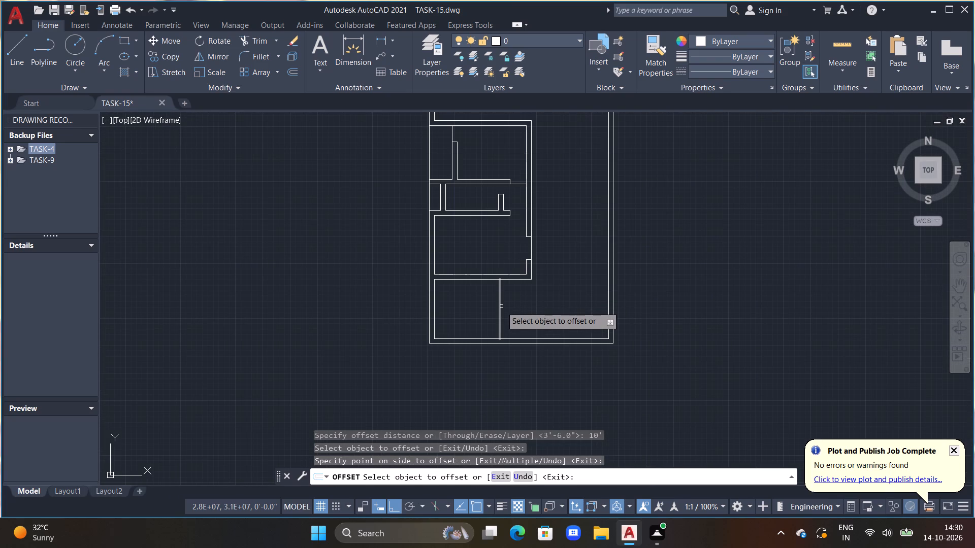
left_click(502, 306)
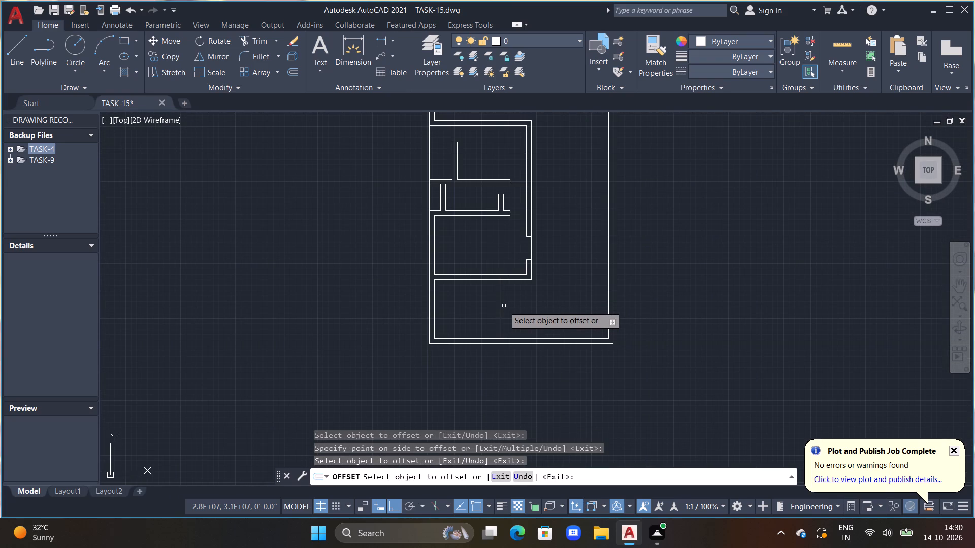
left_click(499, 311)
type("4.5")
key("shift+quotedbl")
key("Return")
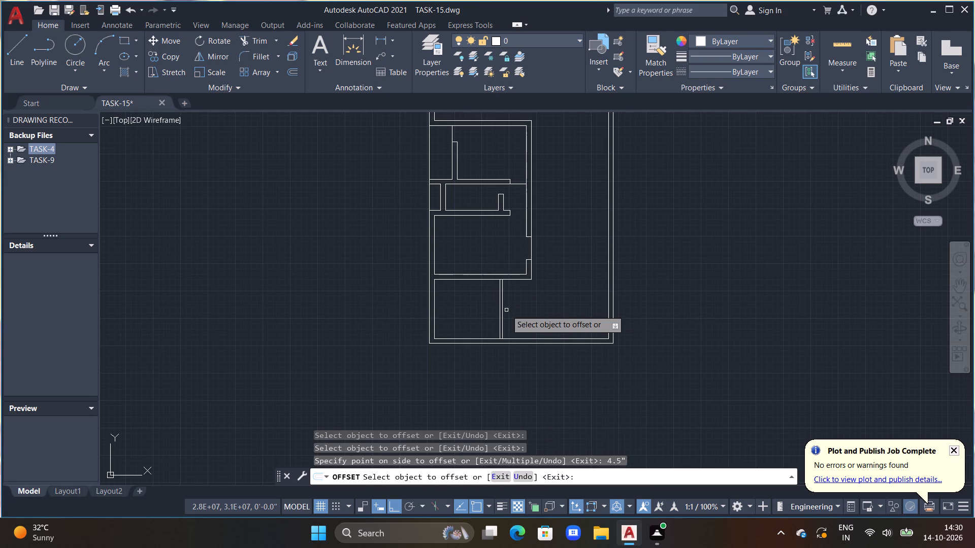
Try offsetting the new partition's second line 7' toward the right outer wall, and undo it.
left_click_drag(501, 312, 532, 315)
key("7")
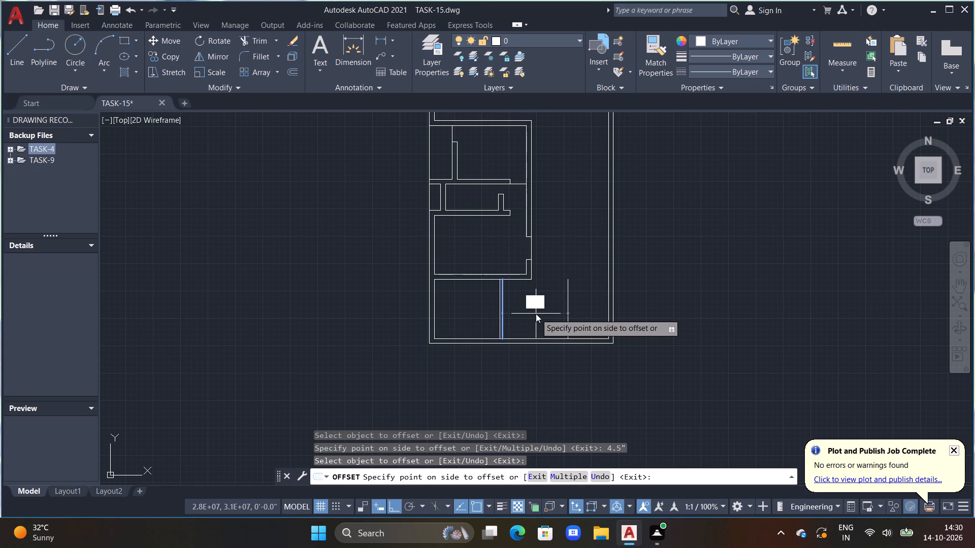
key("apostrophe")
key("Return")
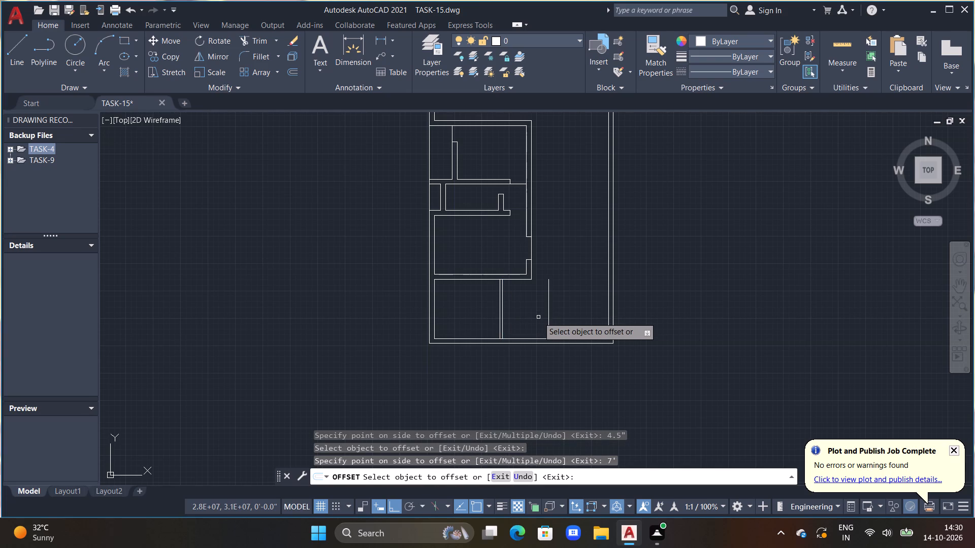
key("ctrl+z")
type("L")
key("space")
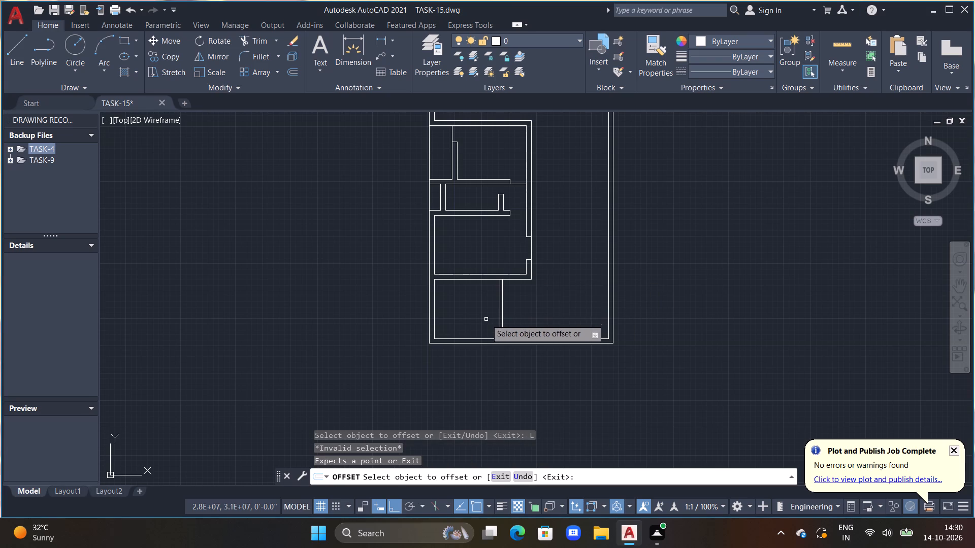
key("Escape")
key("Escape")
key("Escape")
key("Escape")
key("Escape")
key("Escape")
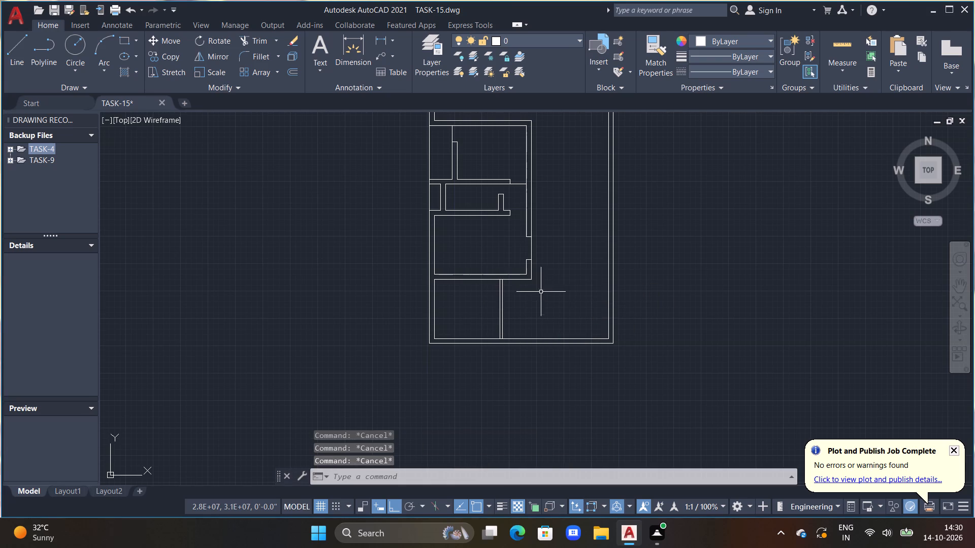
Draw a vertical line from the outer corner of the lowest 9" horizontal partition down past the bottom outer wall.
key("l")
key("space")
left_click(534, 279)
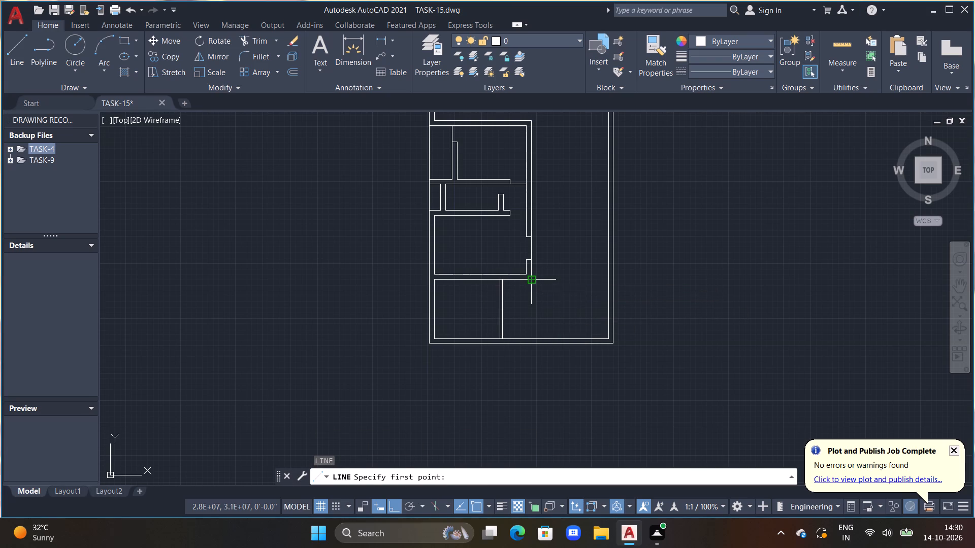
left_click(539, 369)
key("Escape")
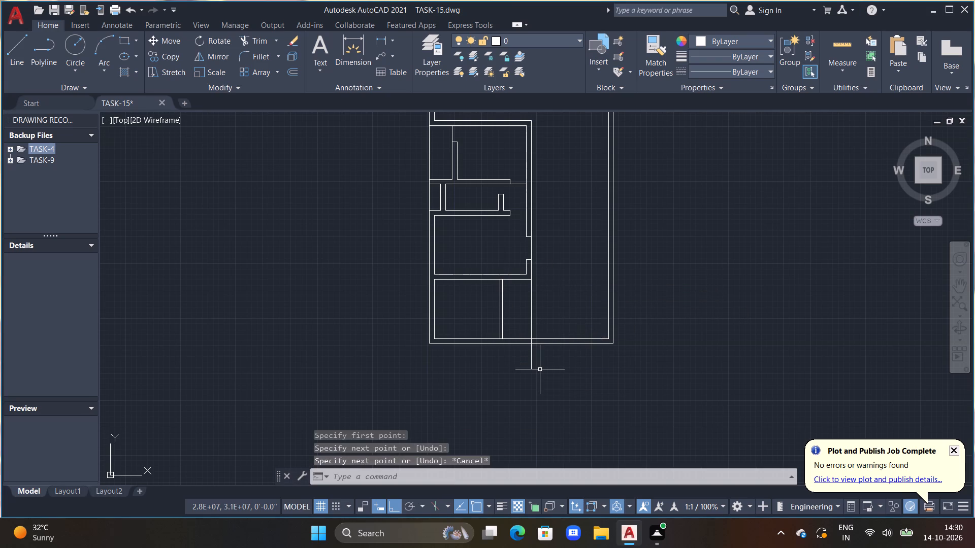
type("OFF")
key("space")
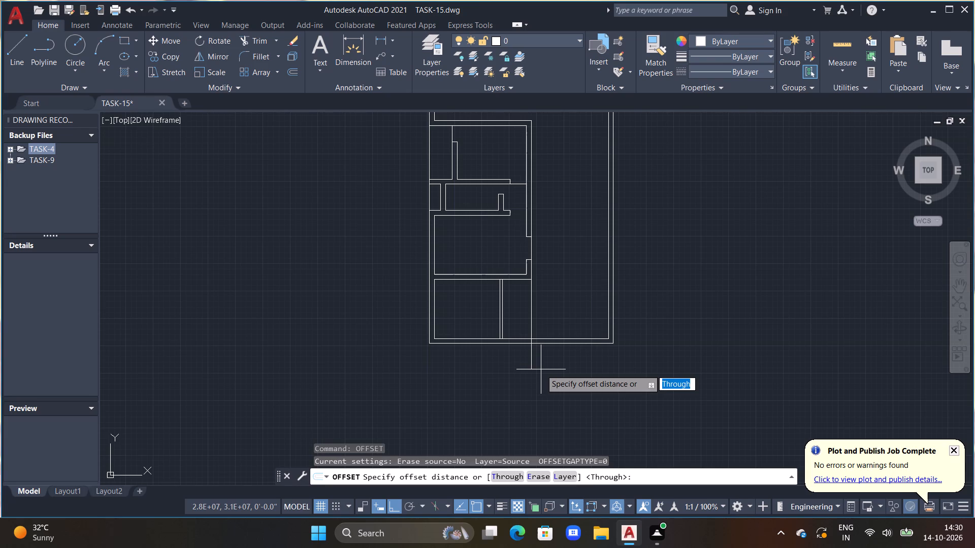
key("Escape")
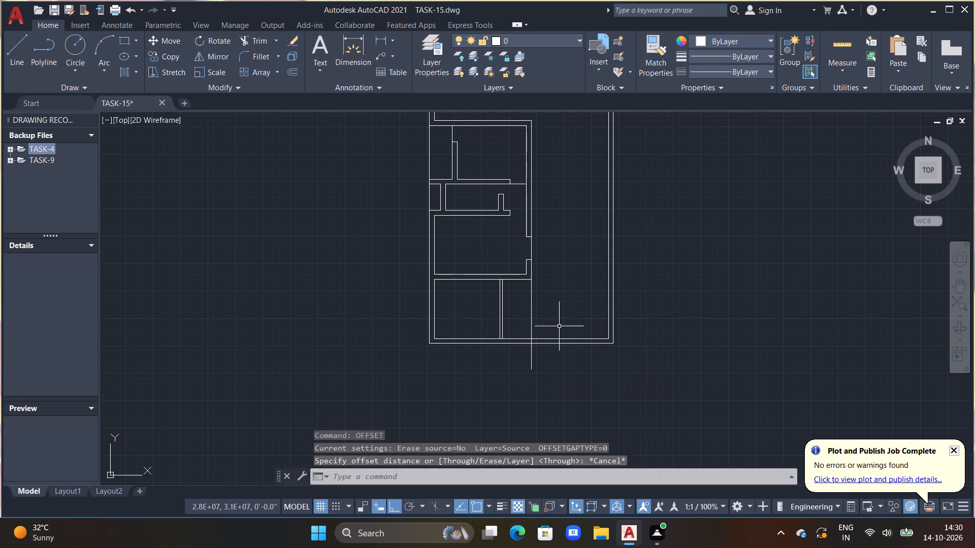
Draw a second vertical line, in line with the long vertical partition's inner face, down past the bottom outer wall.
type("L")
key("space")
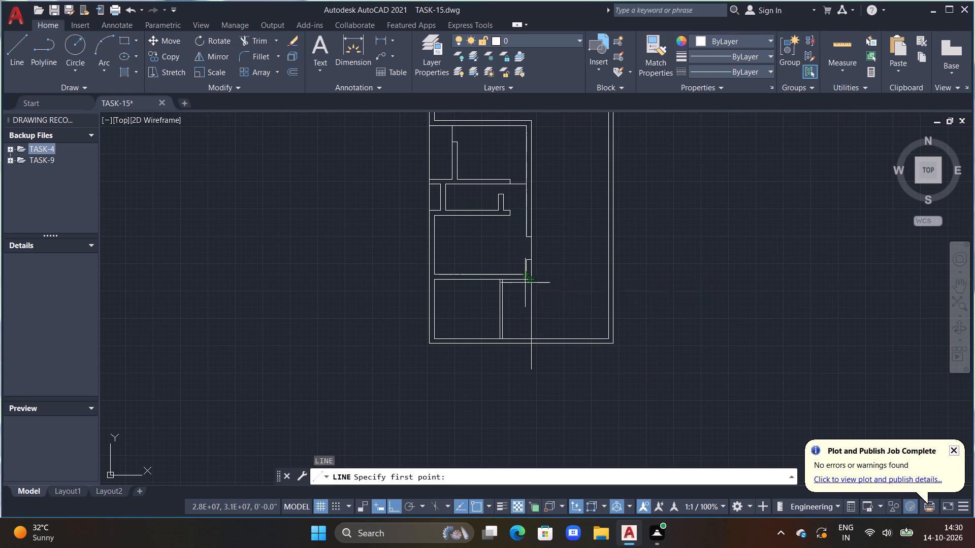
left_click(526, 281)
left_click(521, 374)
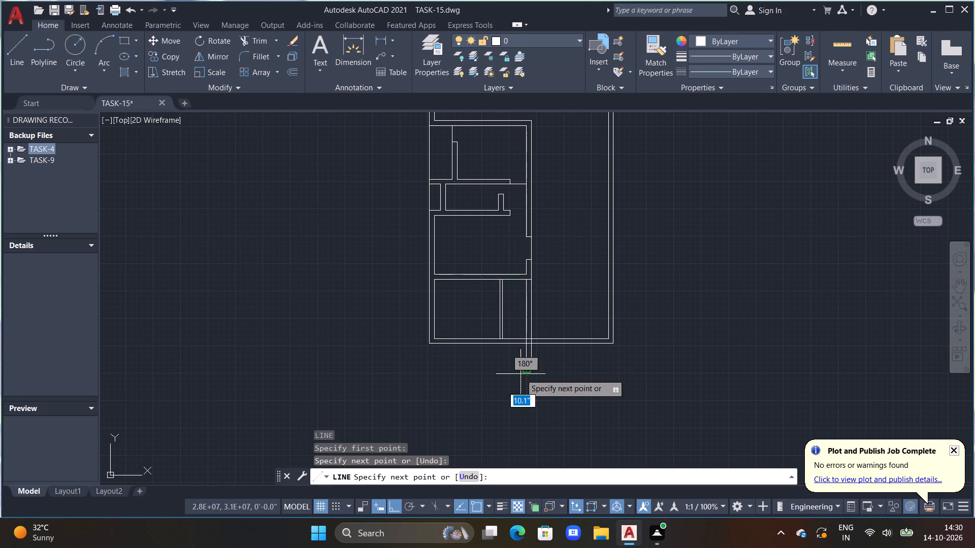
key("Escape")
Trim the ends of both vertical lines back to the bottom outer wall's inner line.
type("TR")
key("space")
left_click_drag(517, 363, 559, 358)
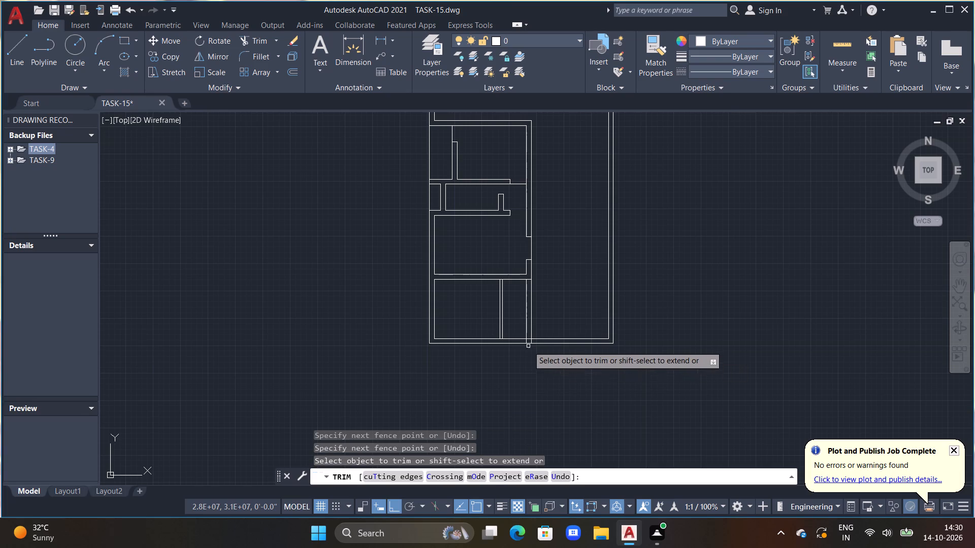
scroll(528, 345, "up", 2)
left_click_drag(513, 335, 533, 334)
Trim the bottom outer wall's inner line between the two vertical lines and between the lines of the 4.5" partition.
left_click(527, 330)
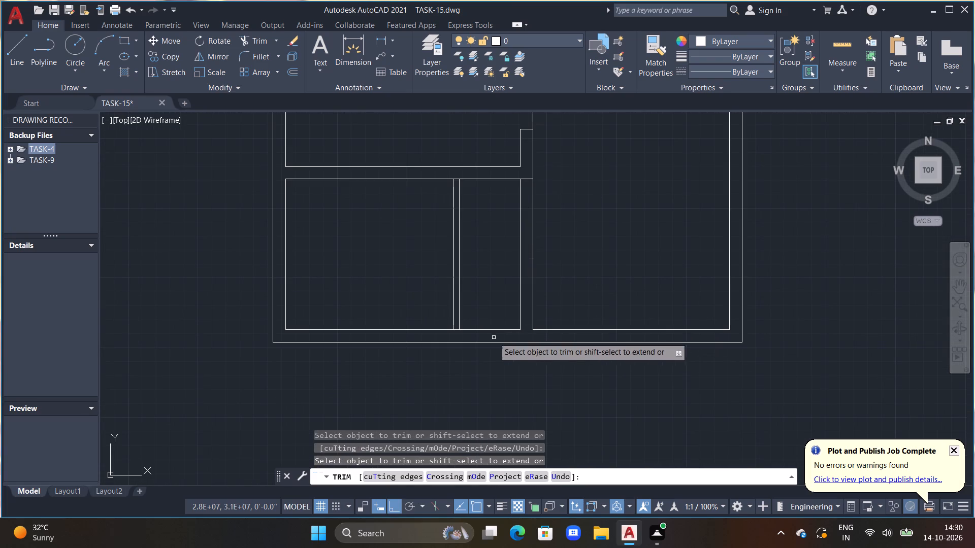
scroll(471, 321, "up", 2)
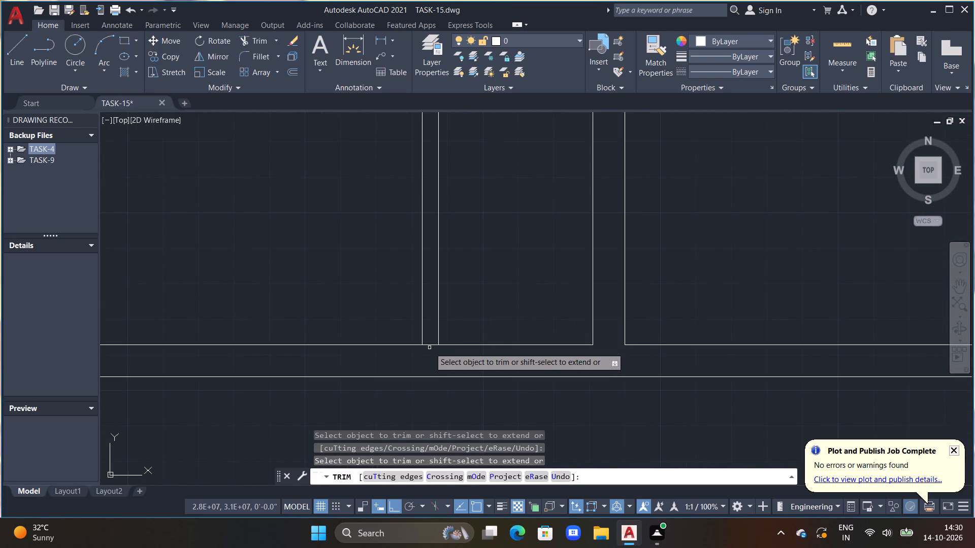
left_click(430, 346)
scroll(445, 344, "down", 2)
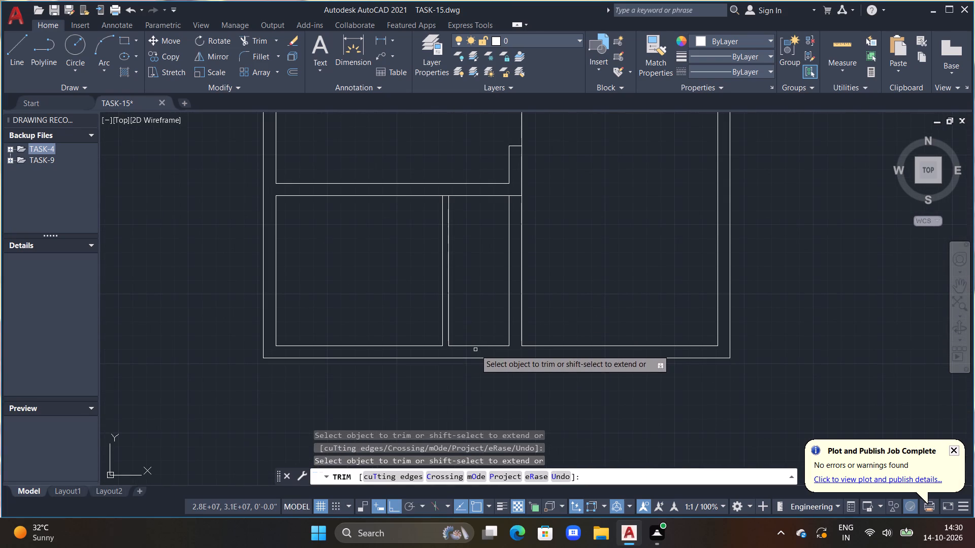
key("Escape")
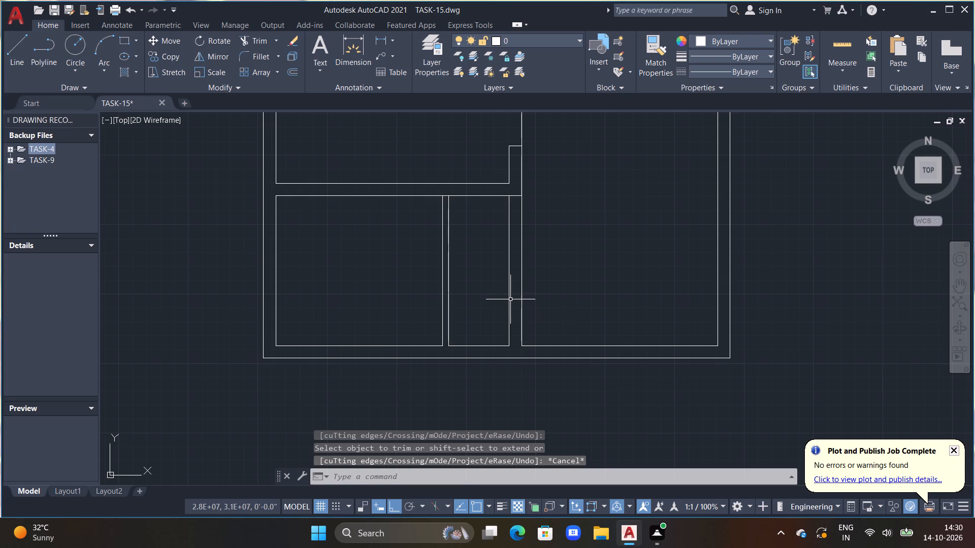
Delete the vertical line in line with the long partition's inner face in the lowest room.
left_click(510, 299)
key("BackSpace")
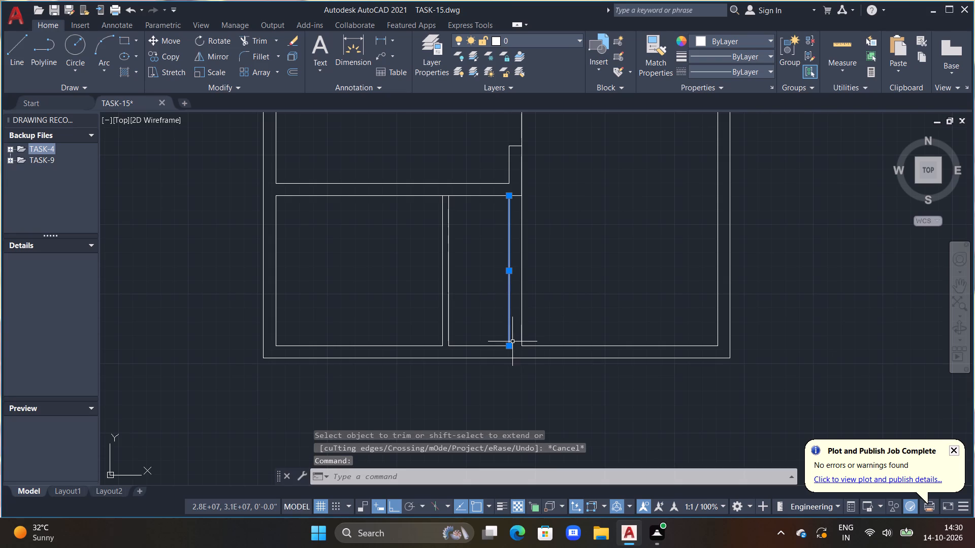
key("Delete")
Offset the remaining vertical line below the partition corner 4.5" toward the right outer wall.
type("OFF 4.5\"")
key("Return")
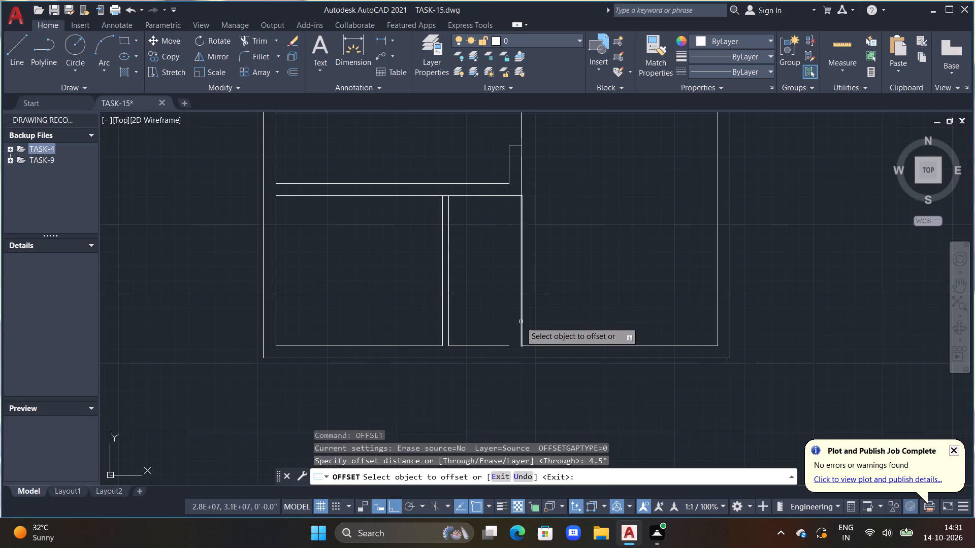
left_click_drag(521, 322, 515, 322)
left_click(515, 322)
key("Escape")
key("Escape")
Extend the shortened piece of the bottom outer wall's inner line to the nearest line of the new 4.5" partition.
scroll(533, 346, "up", 3)
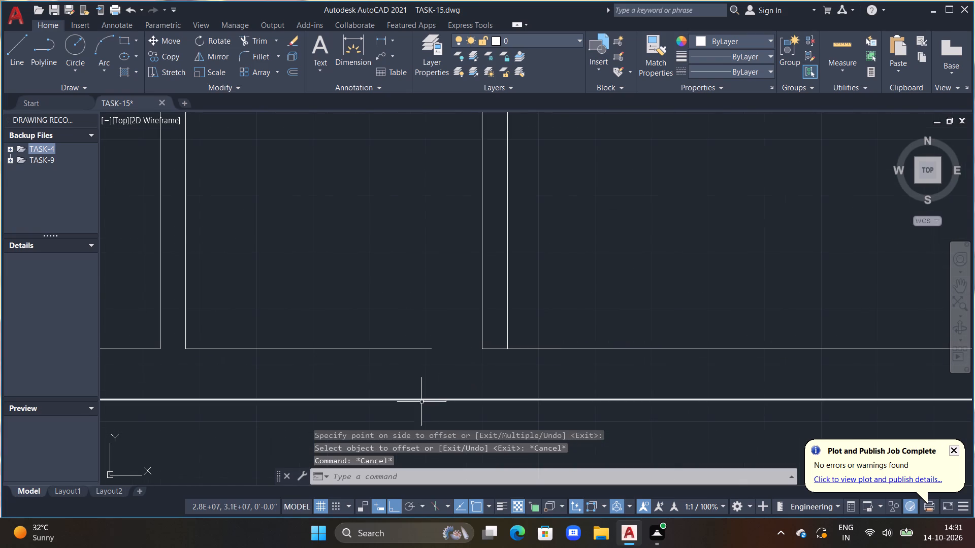
key("e")
key("x")
key("space")
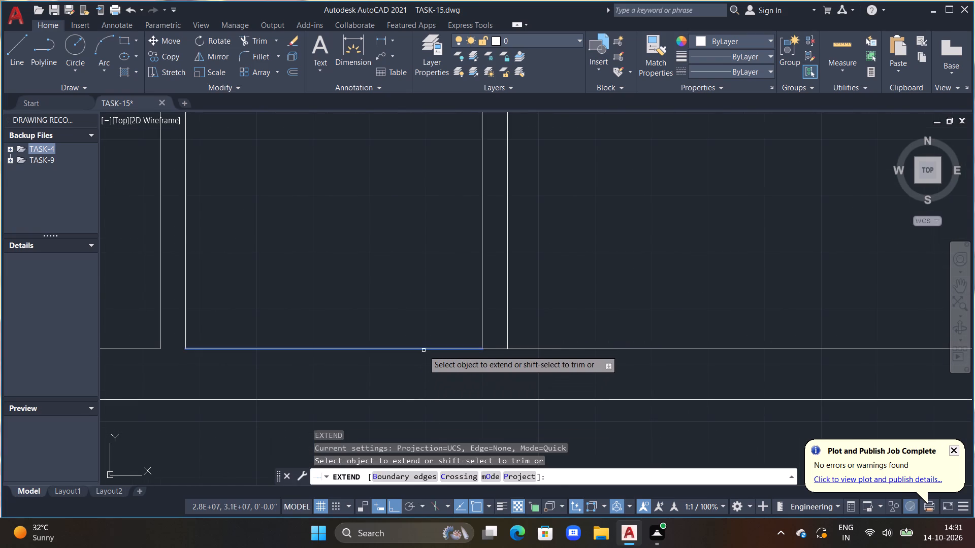
left_click(424, 350)
key("Escape")
Trim the bottom outer wall's inner line between the two lines of the new 4.5" partition.
type("TR")
key("space")
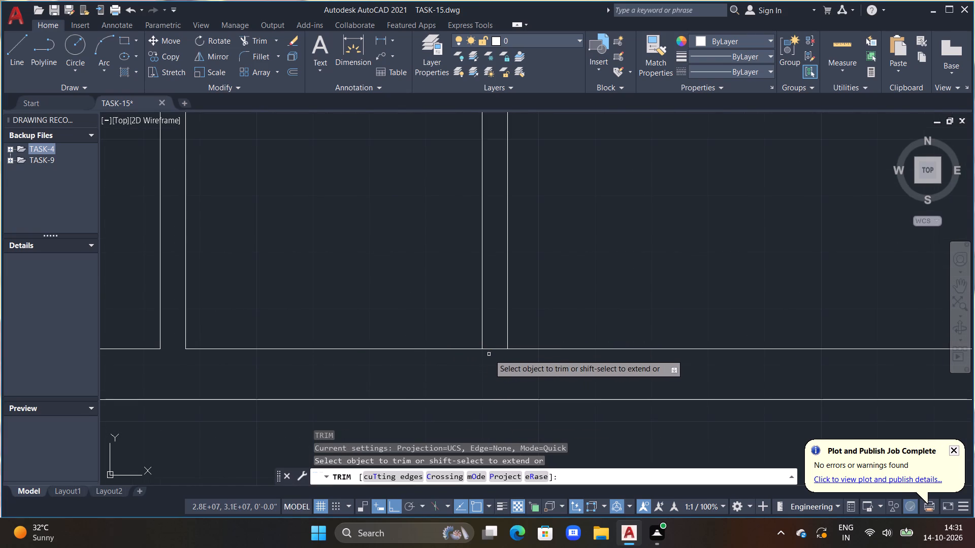
left_click(491, 349)
scroll(489, 355, "down", 2)
middle_click_drag(447, 389, 507, 370)
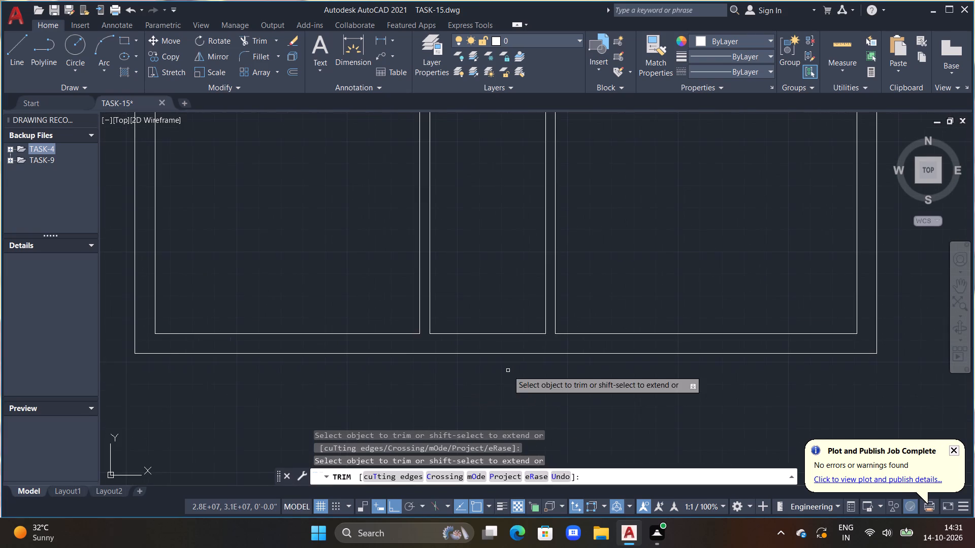
scroll(500, 373, "down", 1)
middle_click_drag(490, 379, 491, 414)
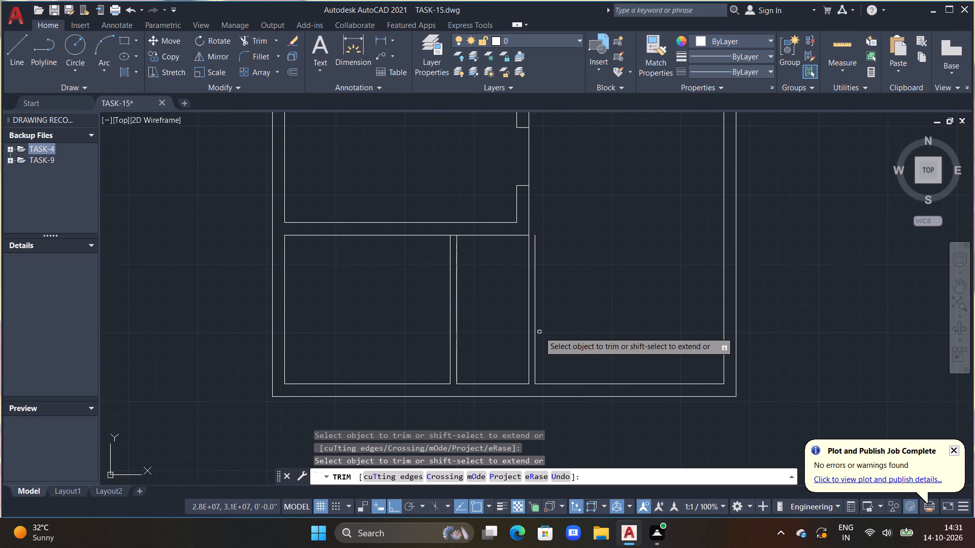
scroll(559, 317, "down", 1)
middle_click_drag(560, 320, 563, 329)
scroll(548, 327, "up", 2)
scroll(546, 324, "down", 3)
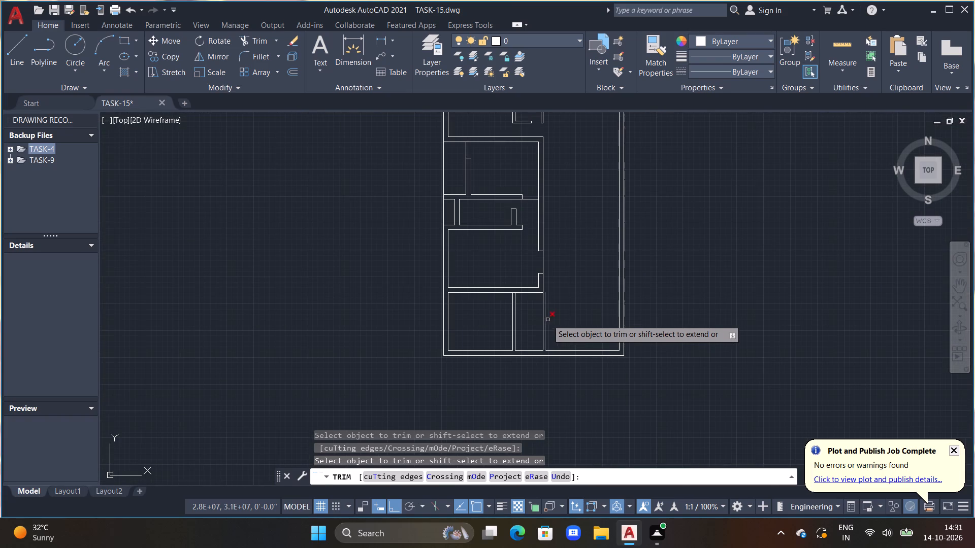
key("Escape")
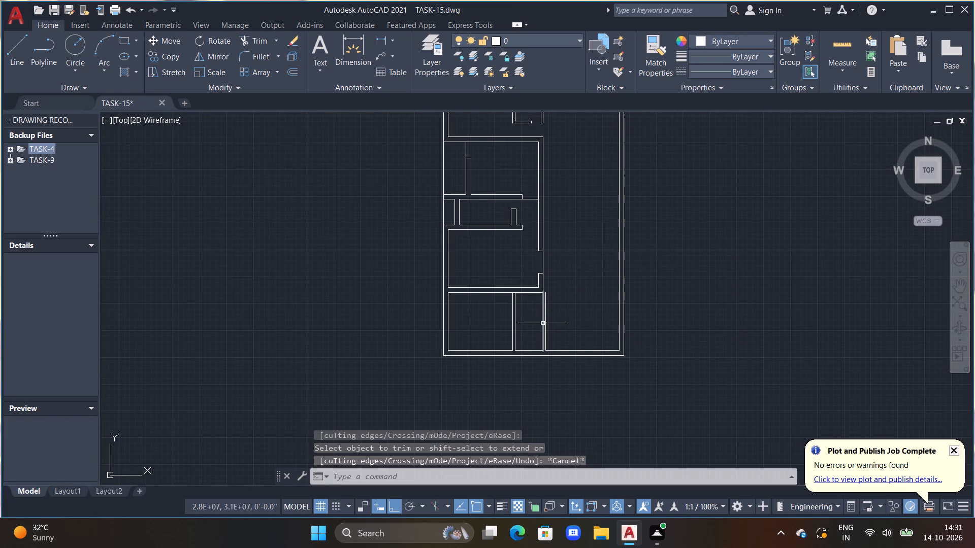
Trim away both vertical lines of the 4.5" partition below the long partition's corner.
key("Escape")
key("t")
type("R")
key("space")
left_click_drag(526, 330, 535, 330)
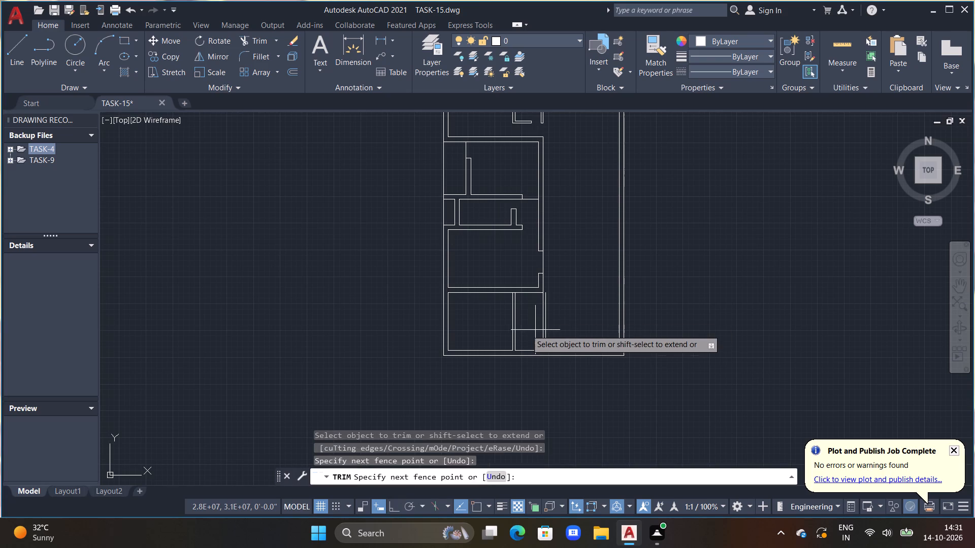
left_click_drag(535, 330, 536, 330)
left_click(557, 326)
left_click_drag(539, 331, 570, 327)
scroll(549, 323, "up", 1)
key("Escape")
key("Escape")
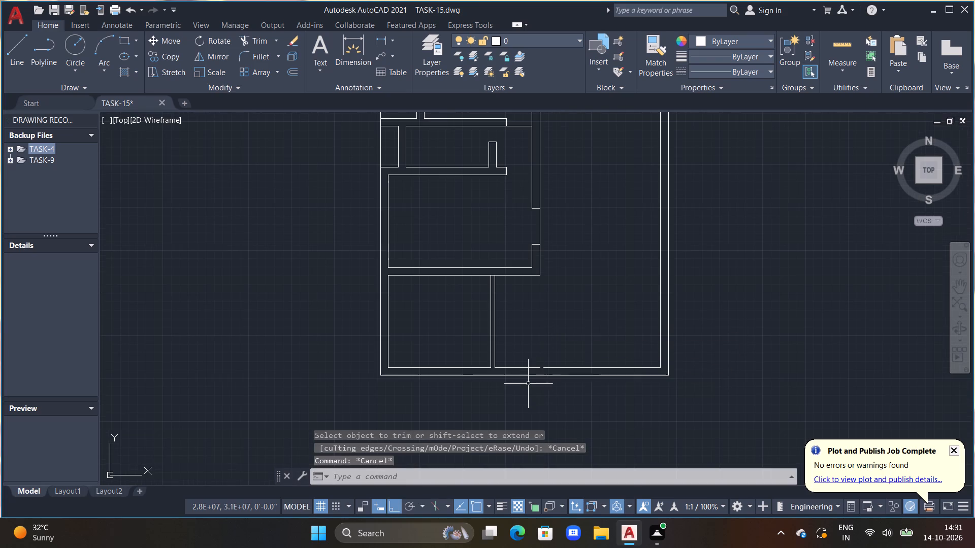
Extend the bottom outer wall's inner line across the gap left by the removed partition.
key("e")
key("x")
key("space")
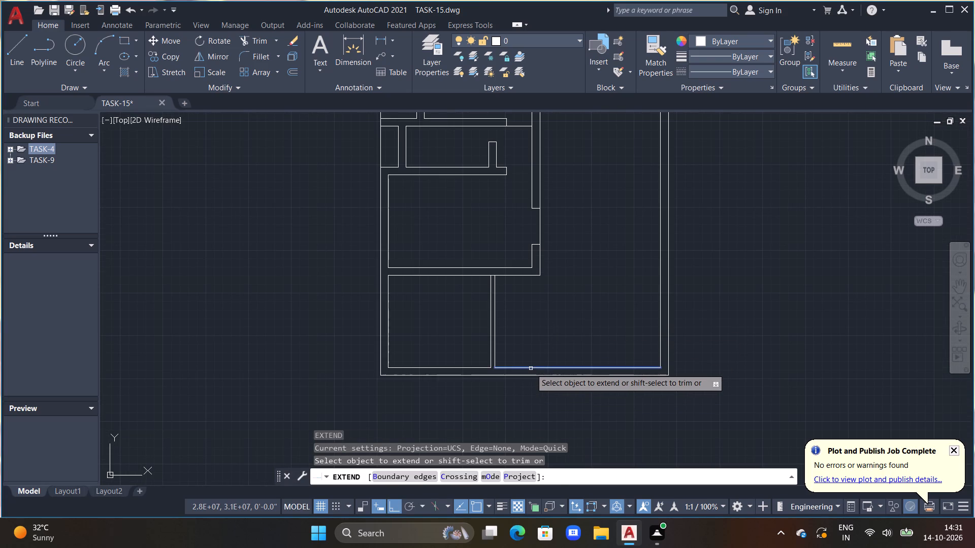
left_click(531, 368)
key("Escape")
key("Escape")
scroll(561, 306, "down", 1)
key("Escape")
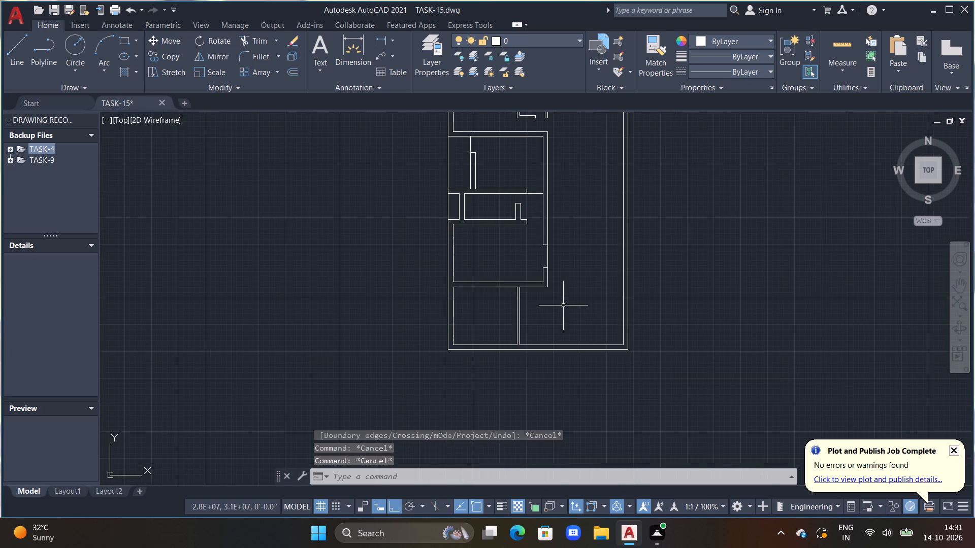
Draw a vertical line from the long partition's lower outer corner down past the bottom outer wall.
middle_click_drag(570, 311, 562, 388)
key("l")
key("space")
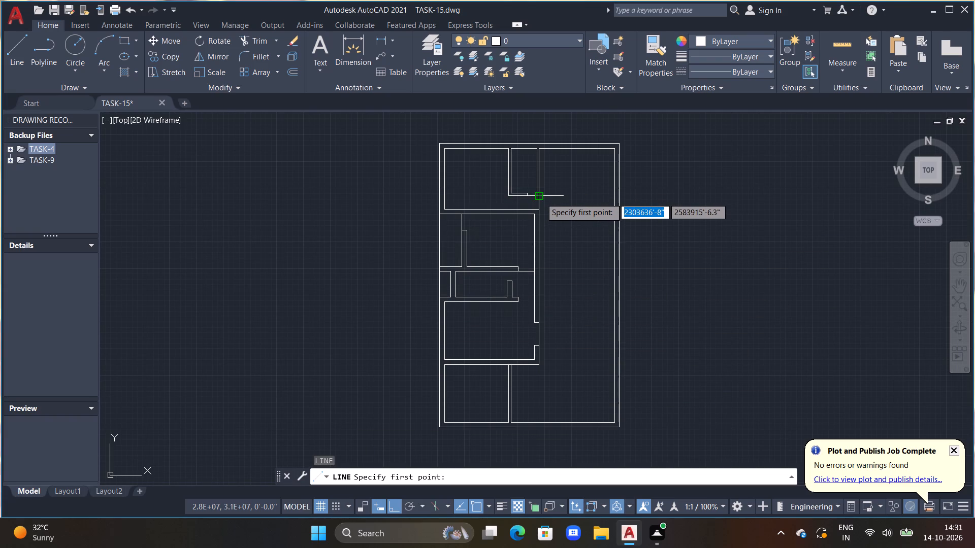
scroll(536, 195, "up", 4)
scroll(560, 203, "down", 2)
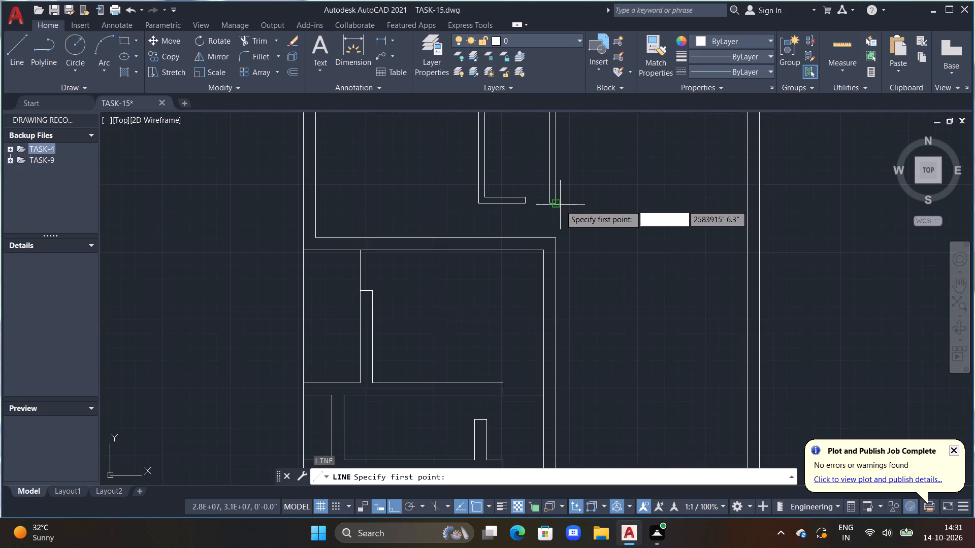
scroll(559, 201, "up", 2)
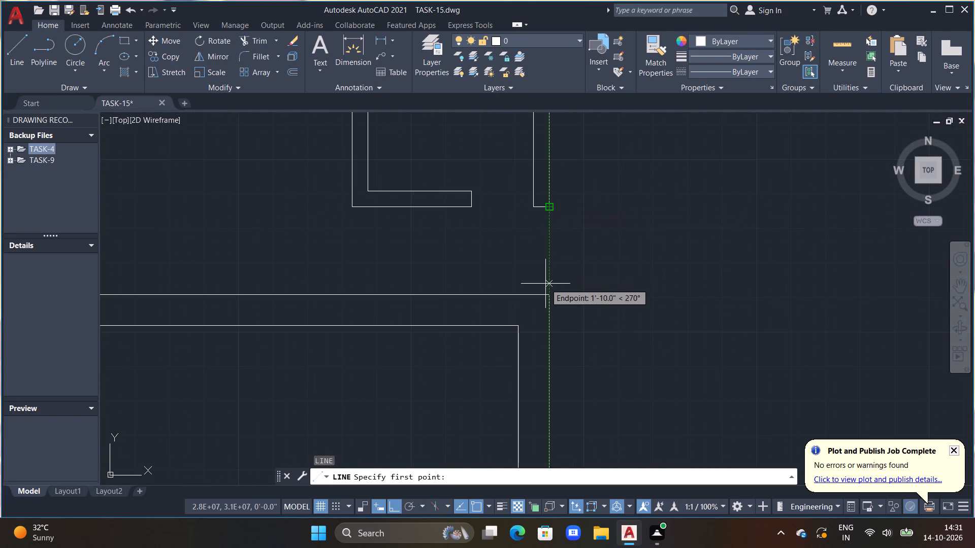
scroll(546, 284, "down", 3)
middle_click_drag(549, 288, 533, 210)
scroll(545, 272, "down", 2)
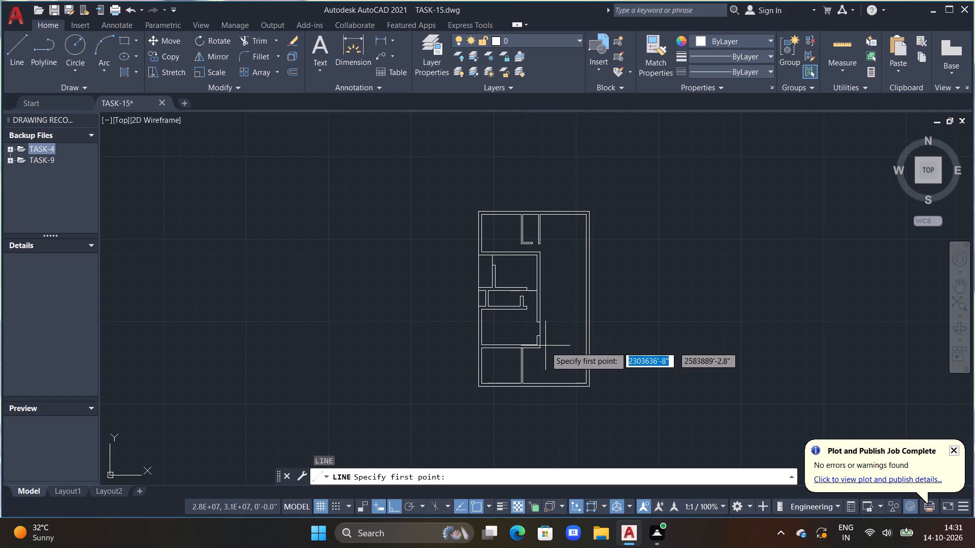
scroll(544, 356, "up", 2)
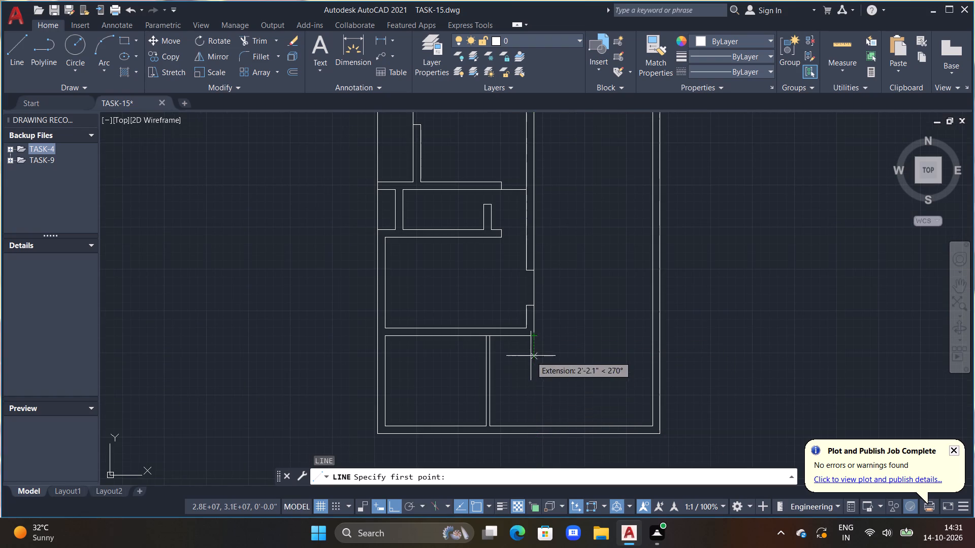
left_click(533, 336)
left_click(551, 455)
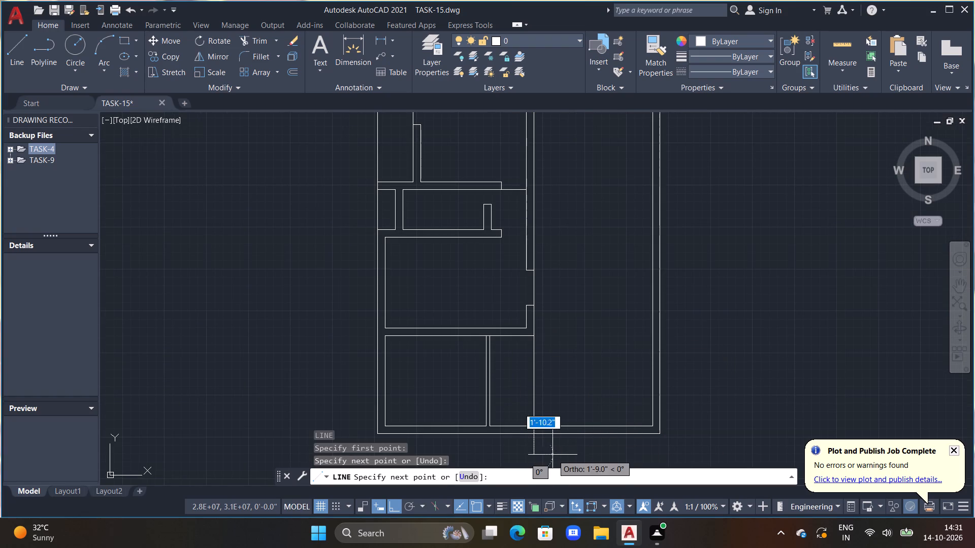
key("Escape")
Offset the new vertical line 4.5" toward the left outer wall.
type("OFF 4.5\"")
key("Return")
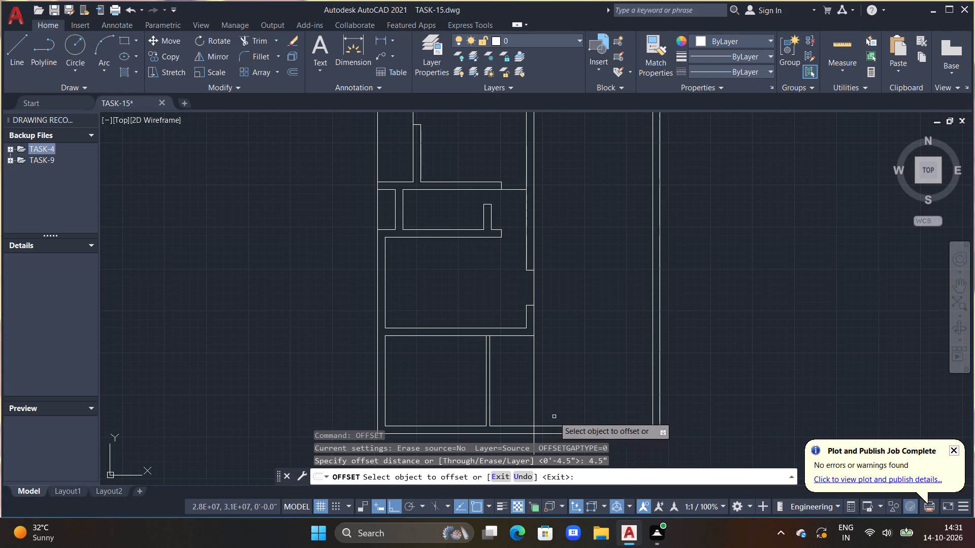
left_click(534, 385)
left_click(529, 385)
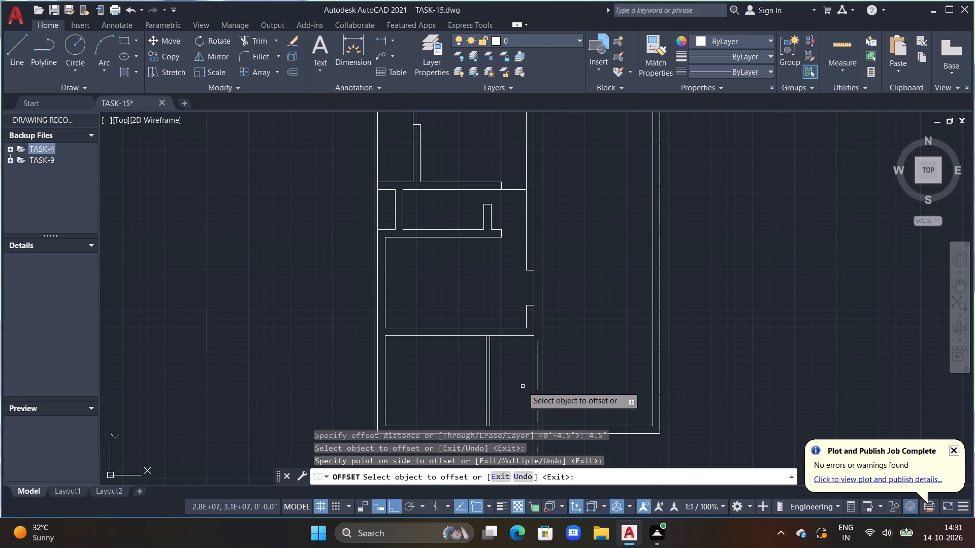
key("ctrl+z")
left_click(532, 389)
left_click(519, 395)
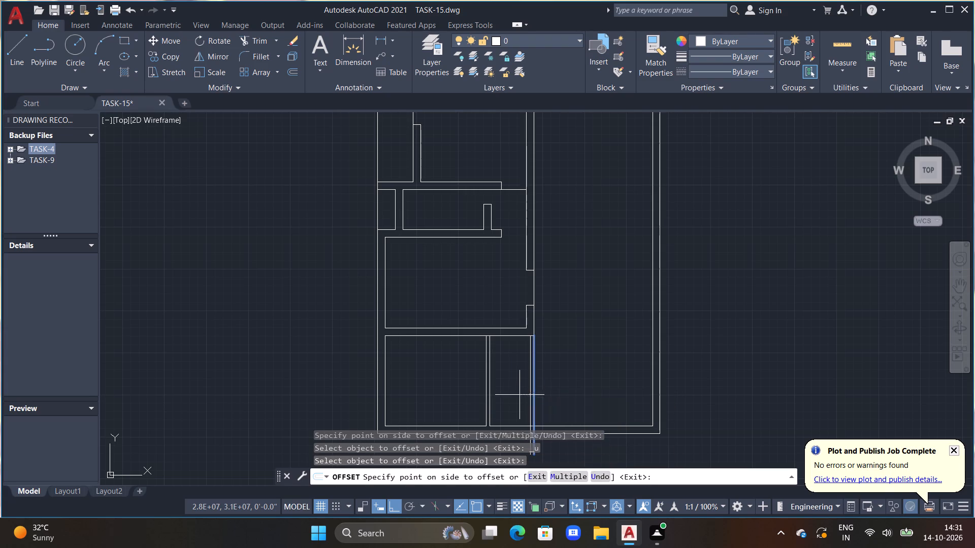
key("Escape")
Trim both lines of the new partition back to the inner line of the bottom outer wall.
middle_click_drag(526, 394, 522, 339)
scroll(522, 408, "down", 1)
scroll(522, 414, "up", 3)
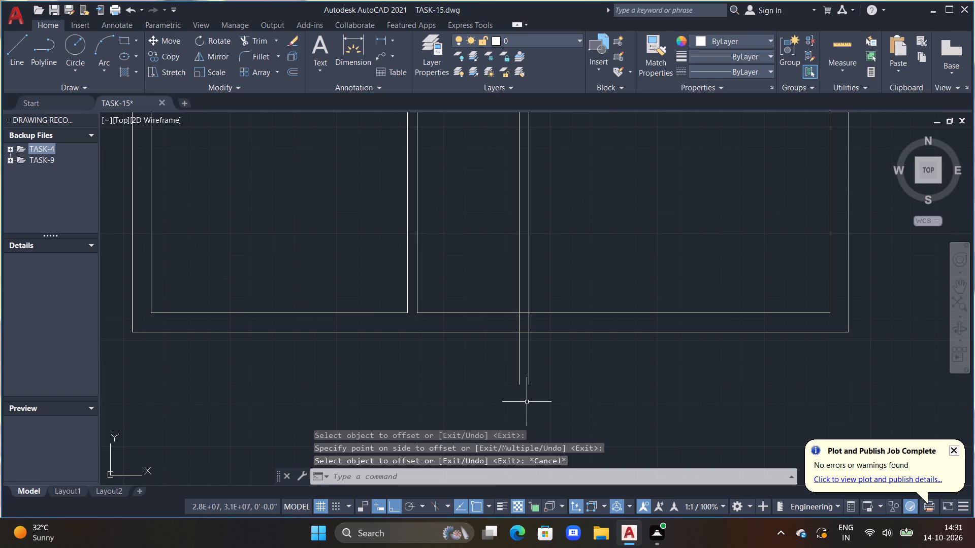
type("TR")
key("space")
left_click_drag(495, 357, 568, 361)
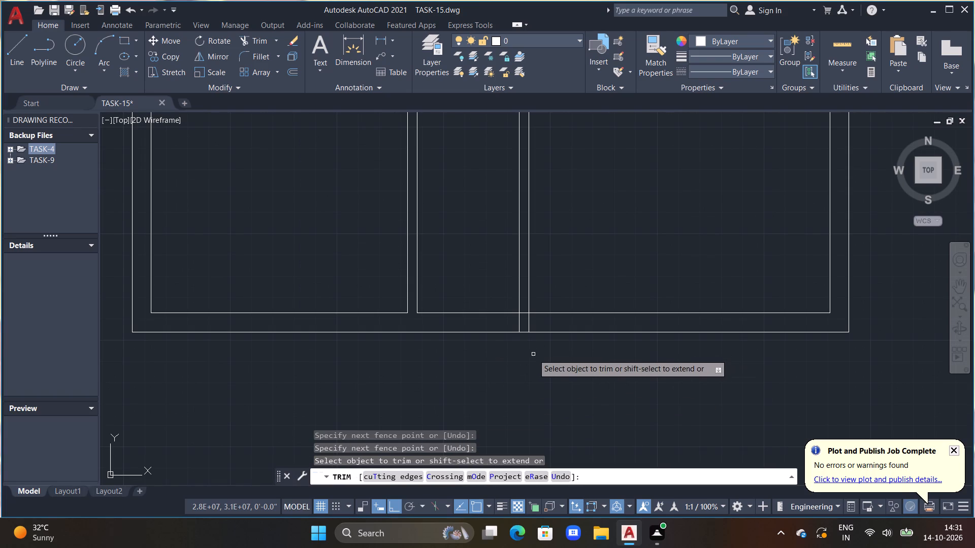
scroll(537, 336, "up", 1)
left_click_drag(498, 313, 546, 310)
scroll(529, 316, "down", 2)
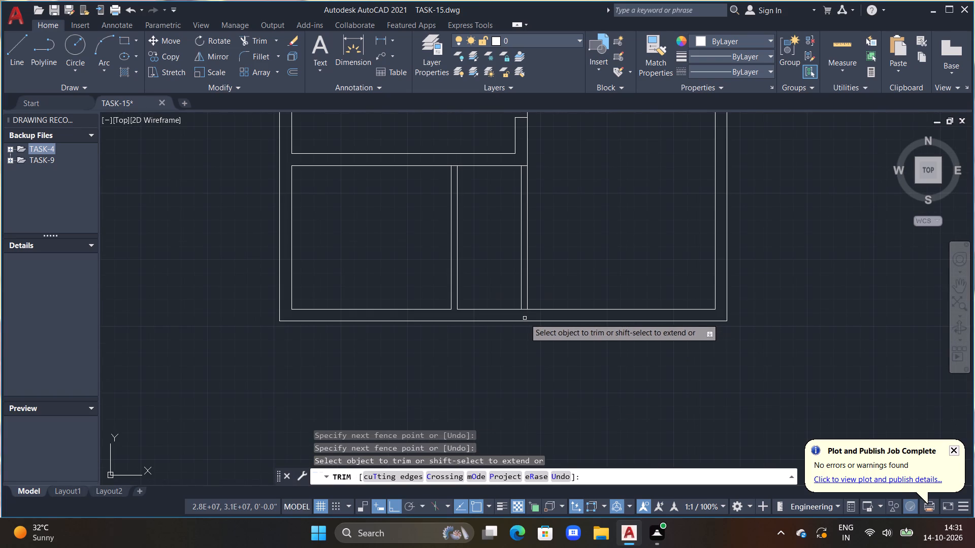
Trim the bottom outer wall's inner line between the two lines of the new partition.
middle_click_drag(524, 318, 543, 348)
middle_click_drag(567, 278, 574, 286)
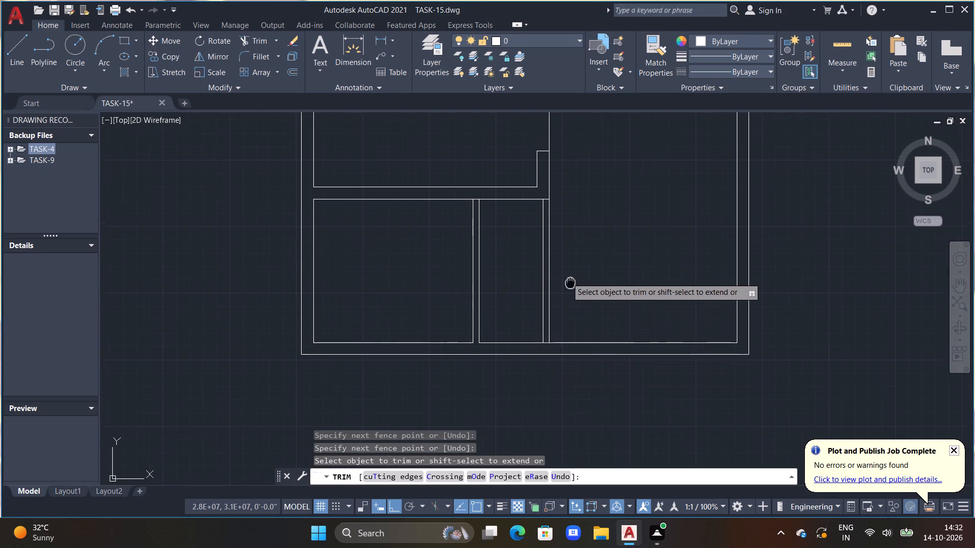
middle_click_drag(574, 286, 601, 315)
middle_click_drag(580, 376, 577, 337)
scroll(577, 345, "up", 2)
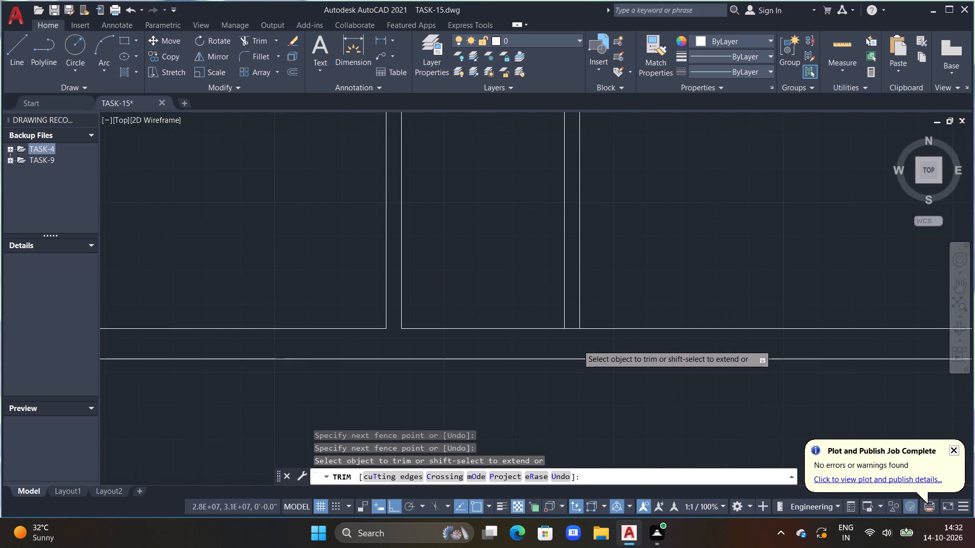
left_click(571, 329)
scroll(570, 335, "down", 3)
key("Escape")
key("Escape")
key("Escape")
key("Escape")
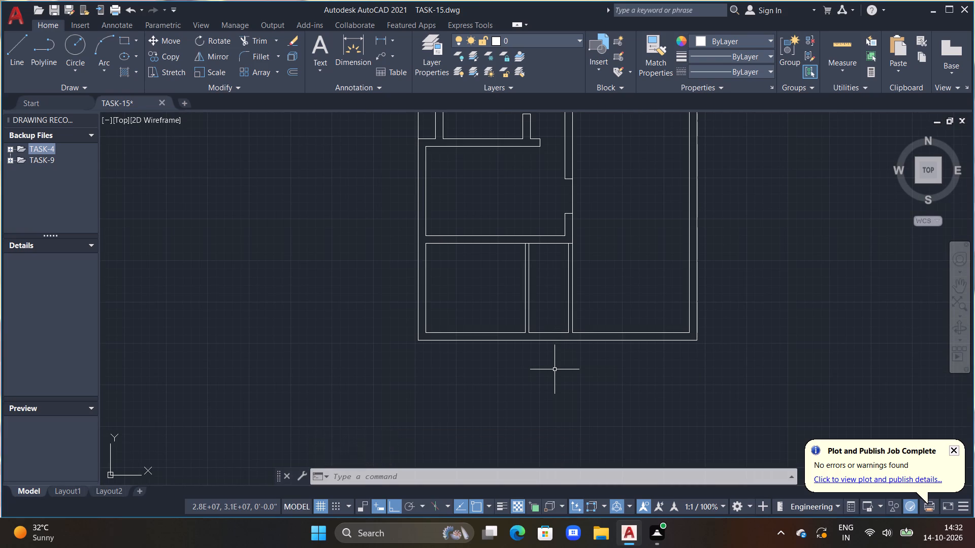
Offset the bottom wall's inner line in the narrow room between the two 4.5" partitions 7' upward.
type("OFF 4")
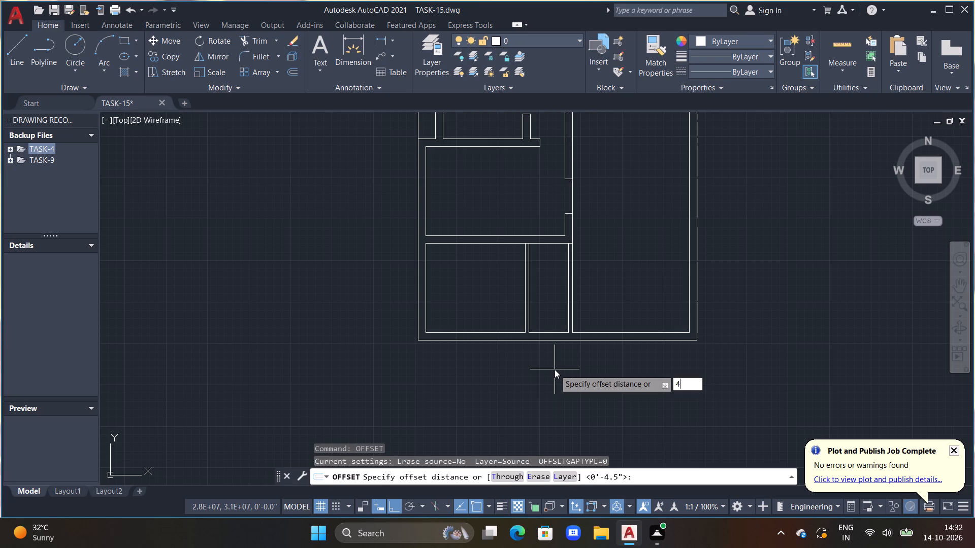
key("BackSpace")
type("7'")
key("Return")
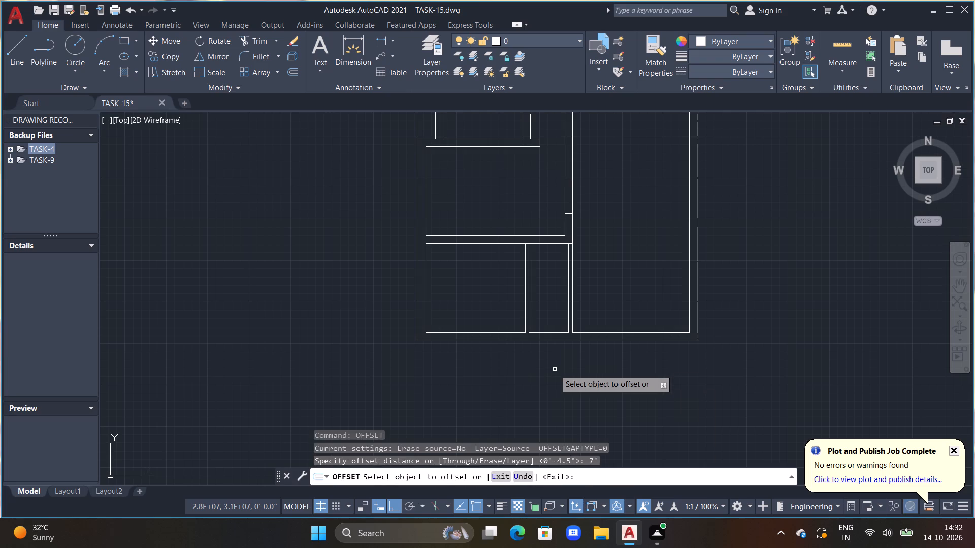
scroll(545, 339, "up", 3)
middle_click_drag(549, 344, 561, 428)
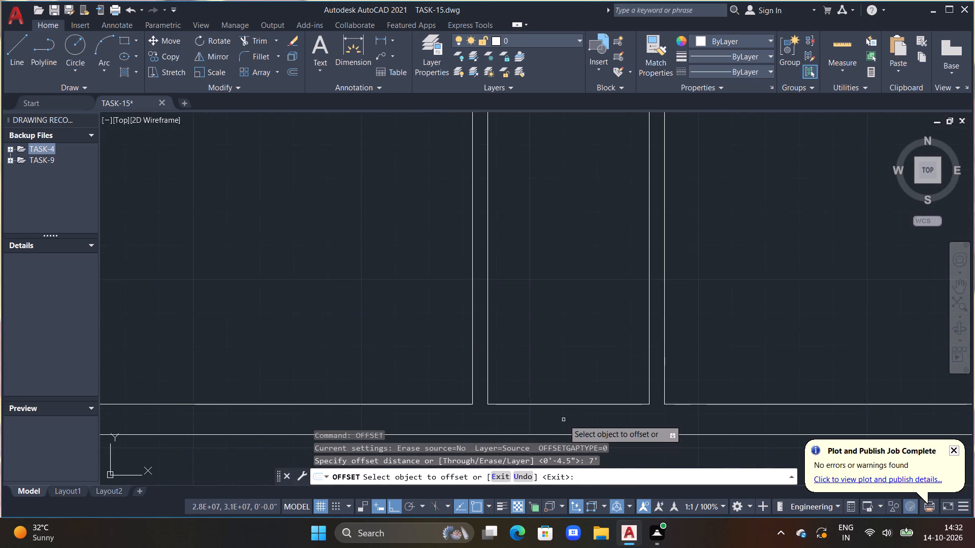
scroll(569, 415, "down", 1)
left_click(561, 406)
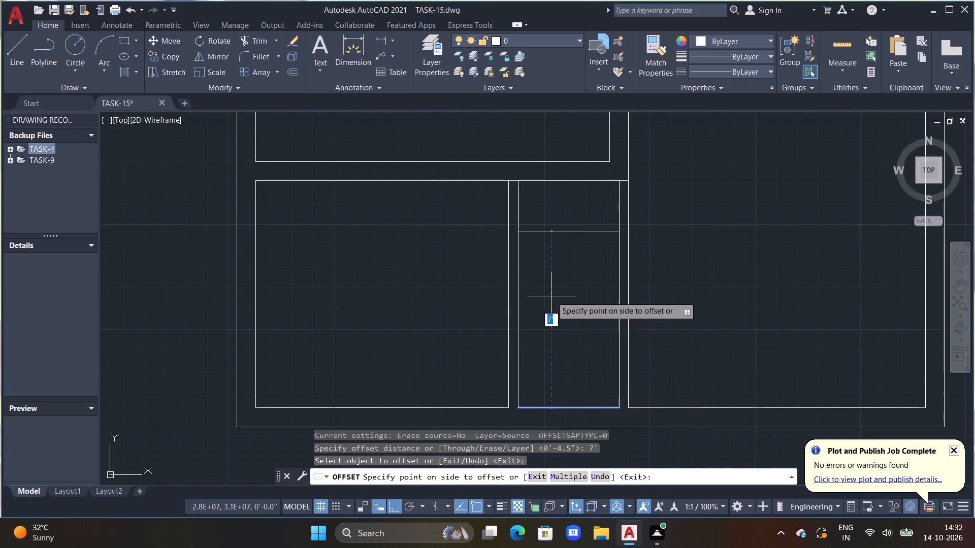
left_click(550, 281)
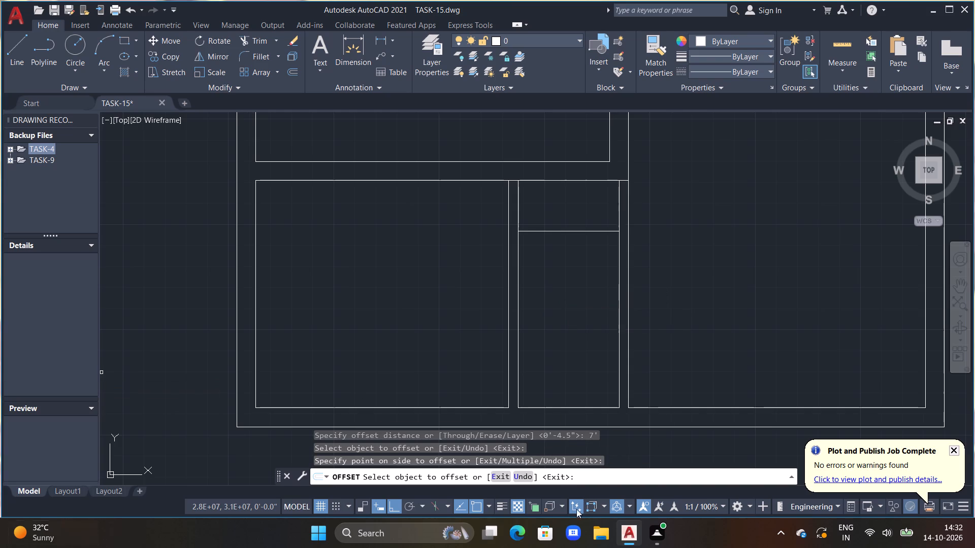
Offset the new horizontal line in the narrow room 4.5" upward.
left_click(563, 231)
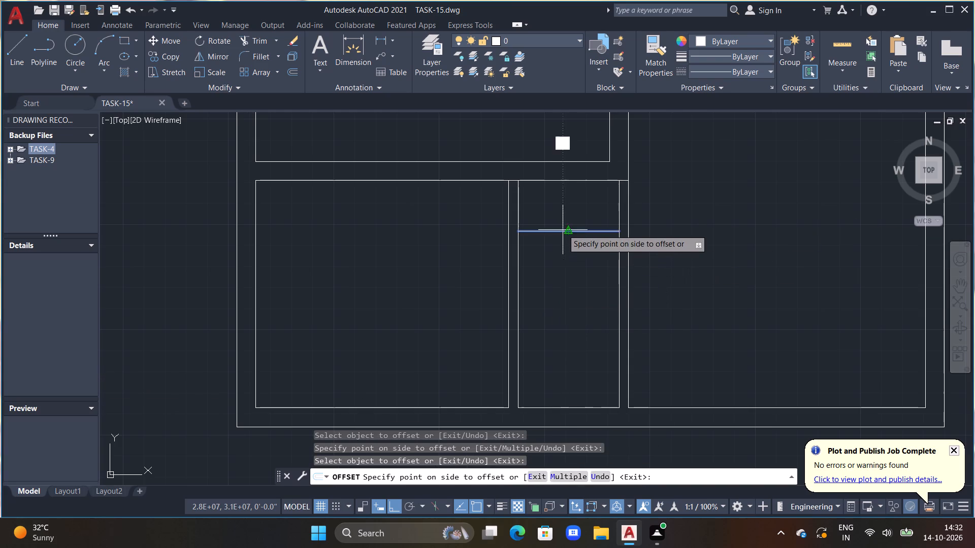
type("4.")
key("period")
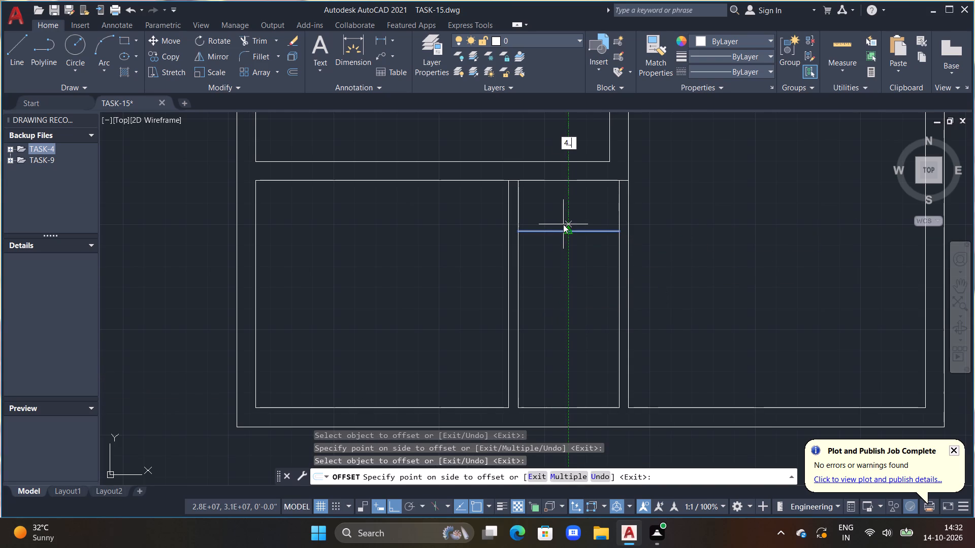
key("BackSpace")
type("5\"")
key("Return")
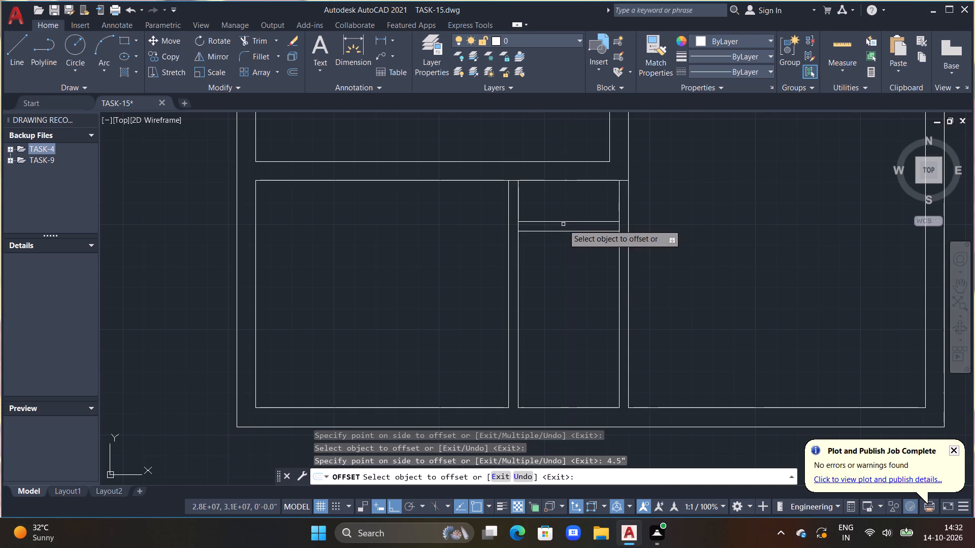
key("Escape")
key("Escape")
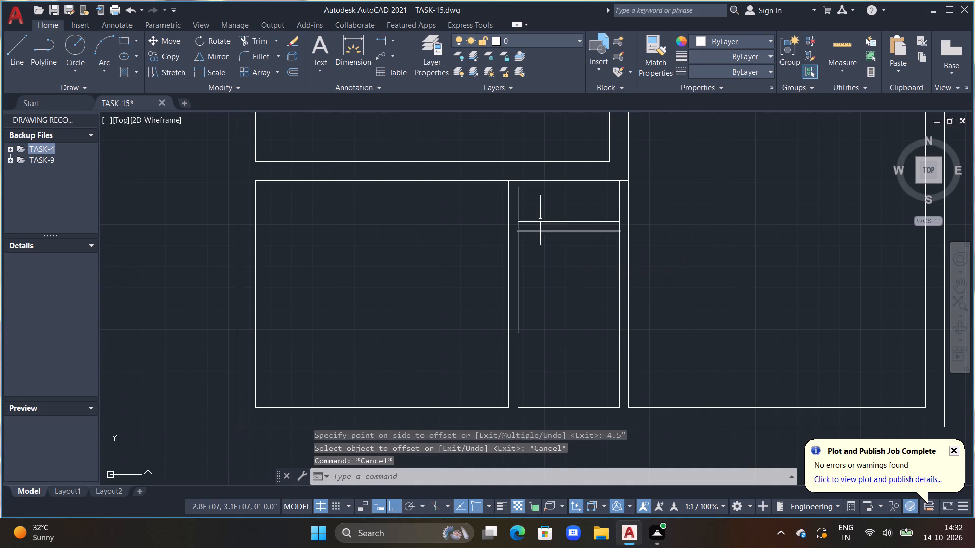
Extend both horizontal lines at both ends to the outer lines of the two vertical partitions.
type("EX")
key("space")
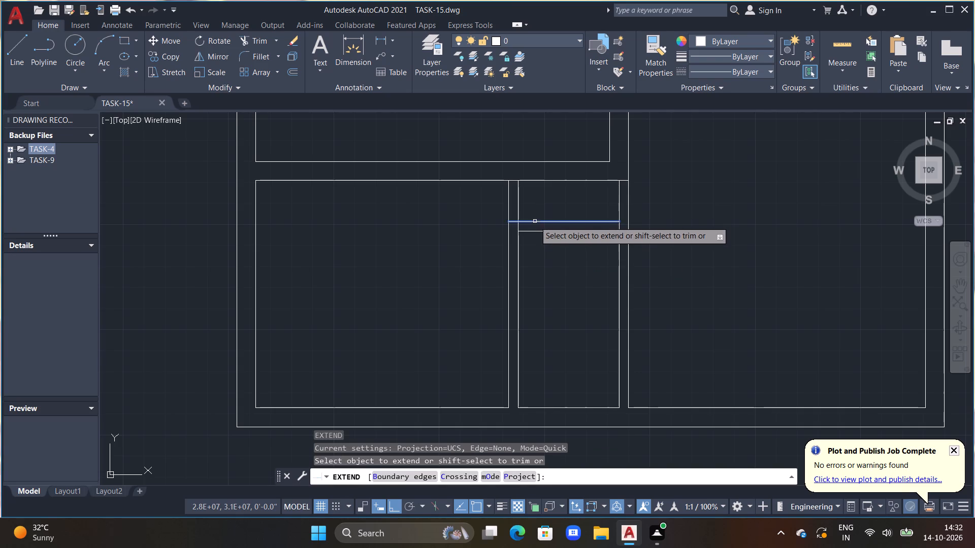
left_click(535, 221)
left_click_drag(536, 230, 543, 230)
left_click(612, 232)
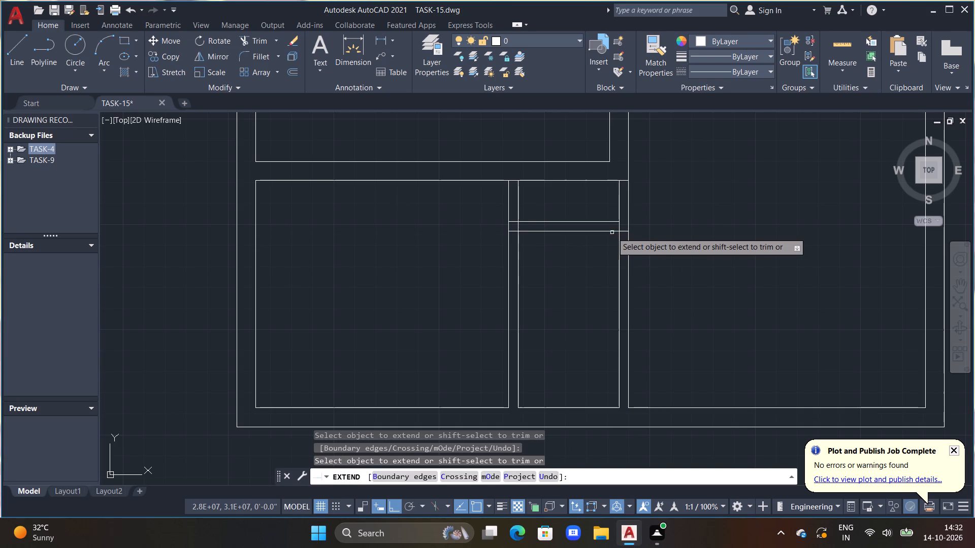
left_click(612, 222)
key("Escape")
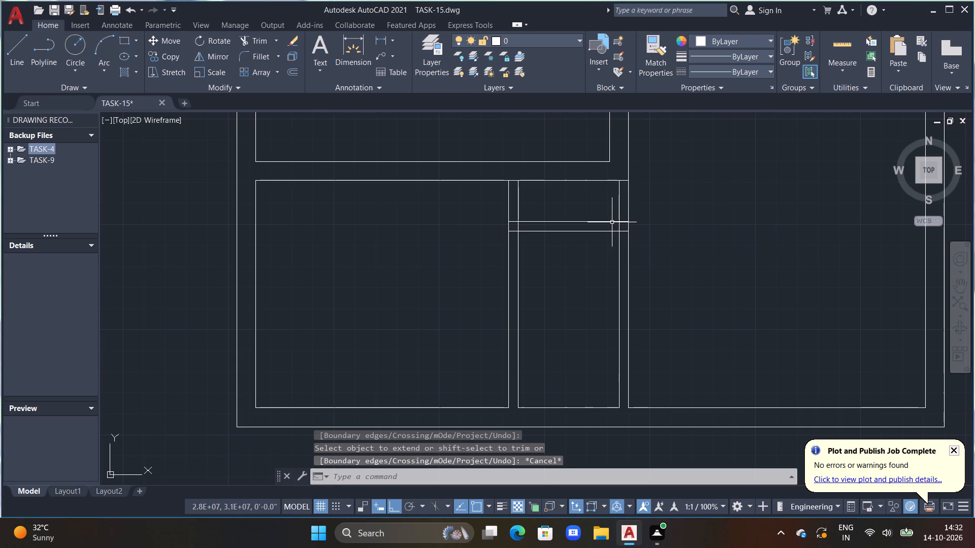
Trim off the four vertical partition lines above the narrow room's upper horizontal line.
key("t")
key("r")
key("space")
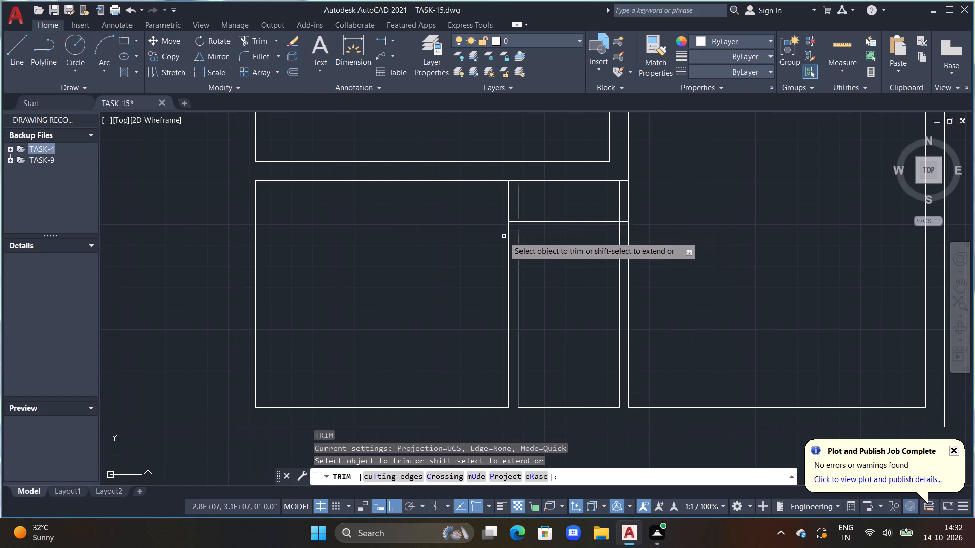
left_click_drag(499, 217, 676, 192)
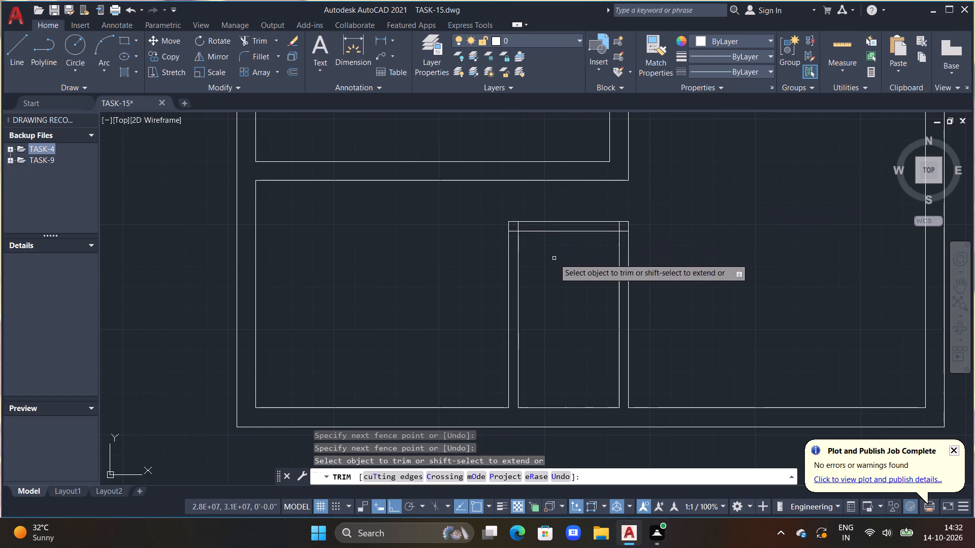
middle_click_drag(581, 323, 590, 326)
key("Escape")
key("Escape")
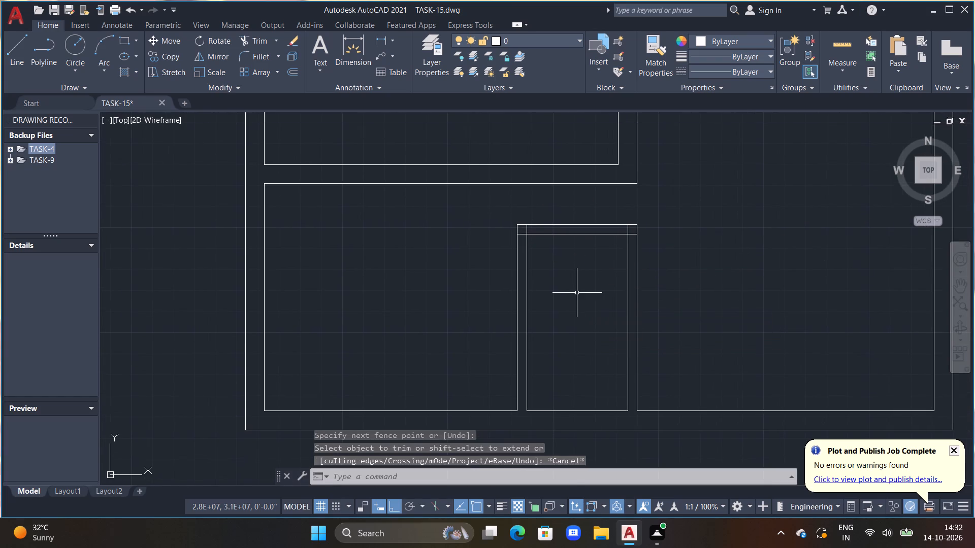
key("Escape")
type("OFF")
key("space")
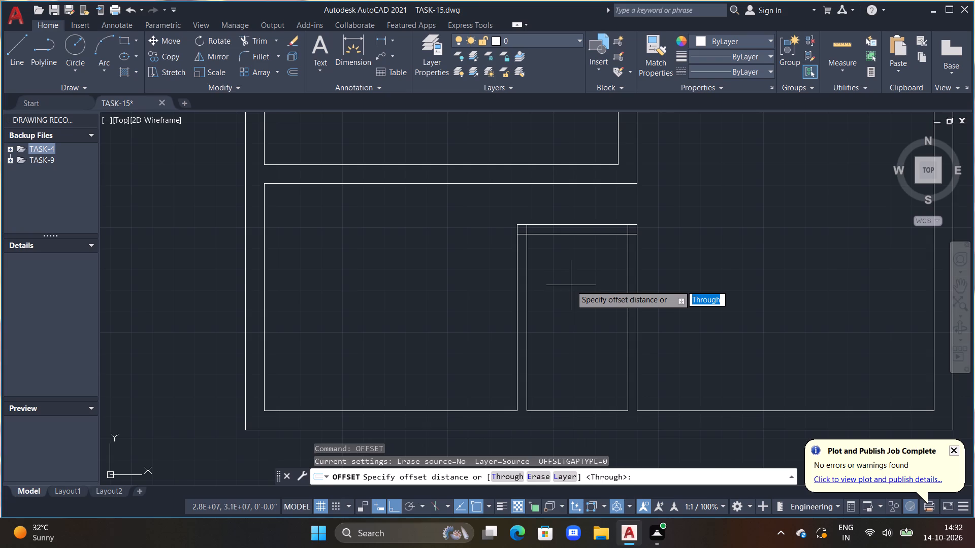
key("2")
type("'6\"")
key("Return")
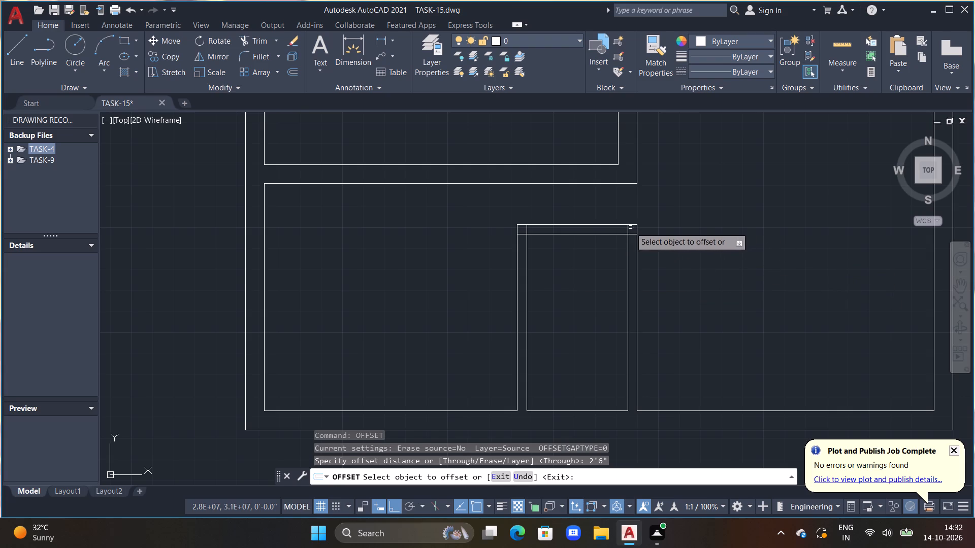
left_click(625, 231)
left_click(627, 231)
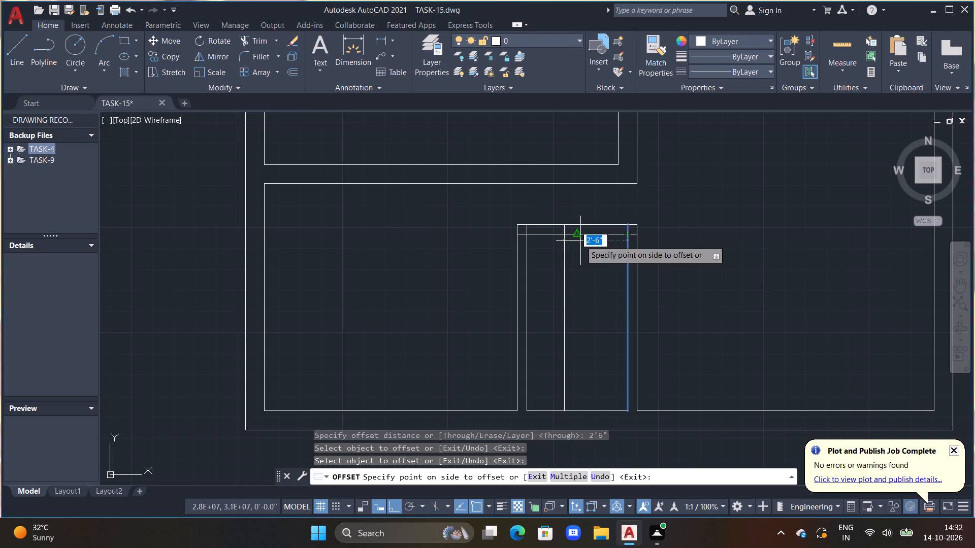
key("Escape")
Offset the inner line of the narrow room's left partition 2'6" to the right, into the room.
type("OFF")
key("space")
type("2'6\"")
key("Return")
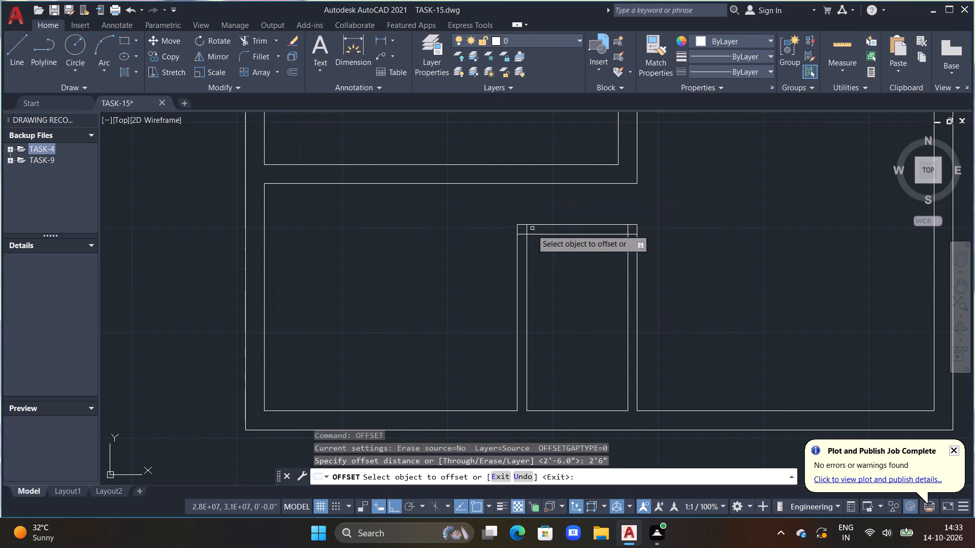
left_click(527, 230)
left_click(592, 248)
key("Escape")
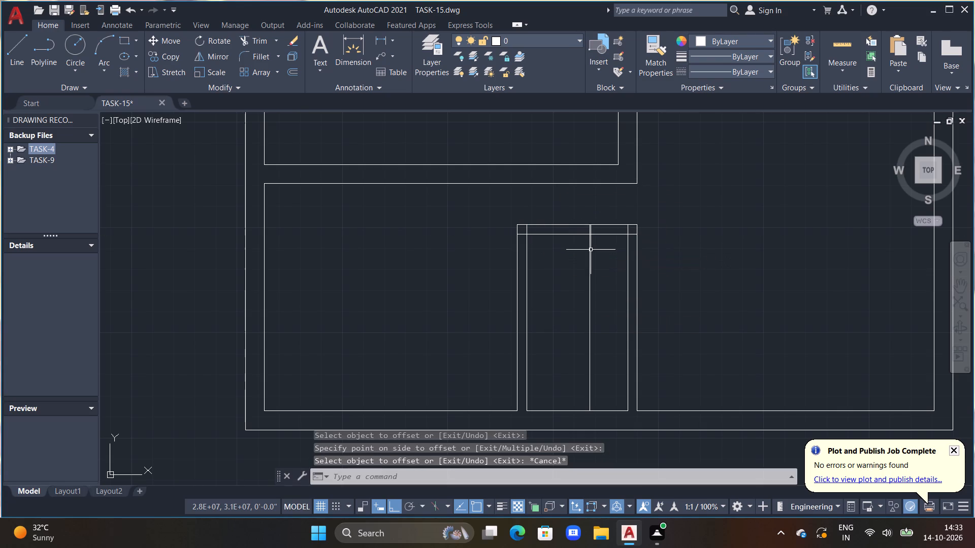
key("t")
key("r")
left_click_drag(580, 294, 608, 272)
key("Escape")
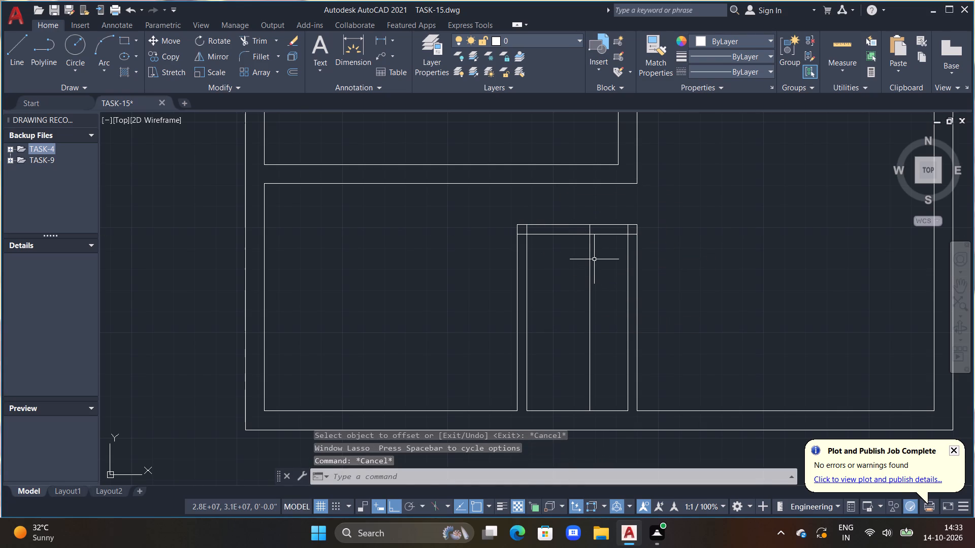
Trim the offset line below the narrow room's top wall, and the wall's lower line from it to the right partition's outer line.
type("TR")
key("space")
left_click_drag(585, 261, 604, 266)
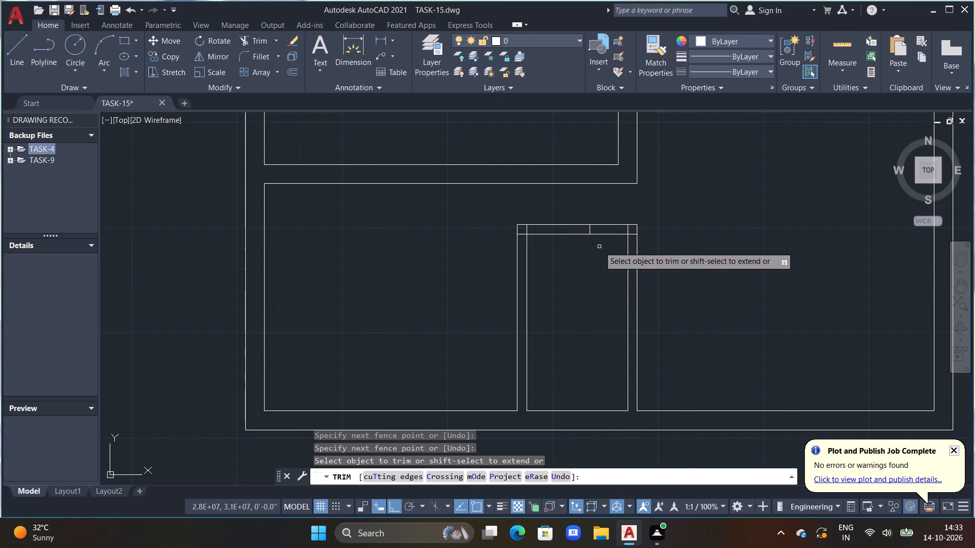
left_click(604, 234)
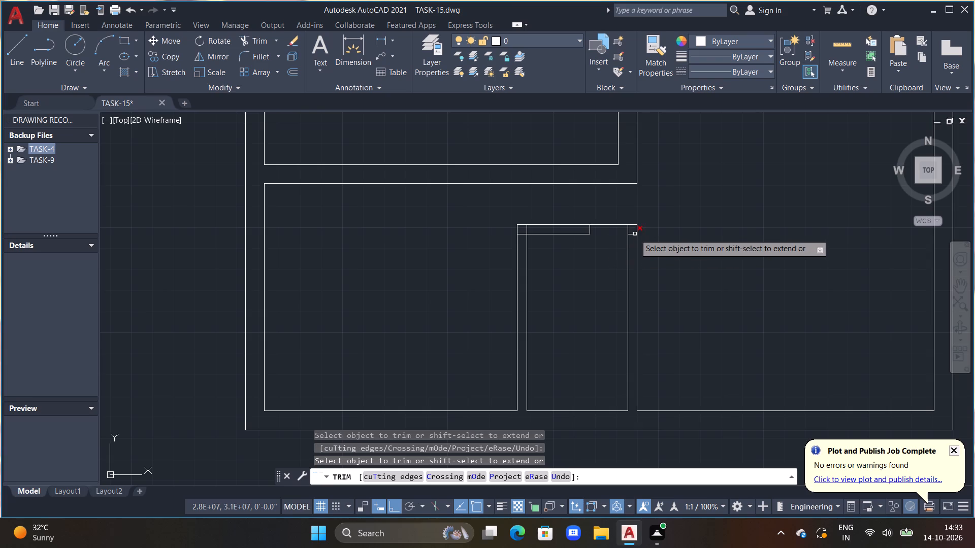
left_click(634, 232)
left_click(634, 235)
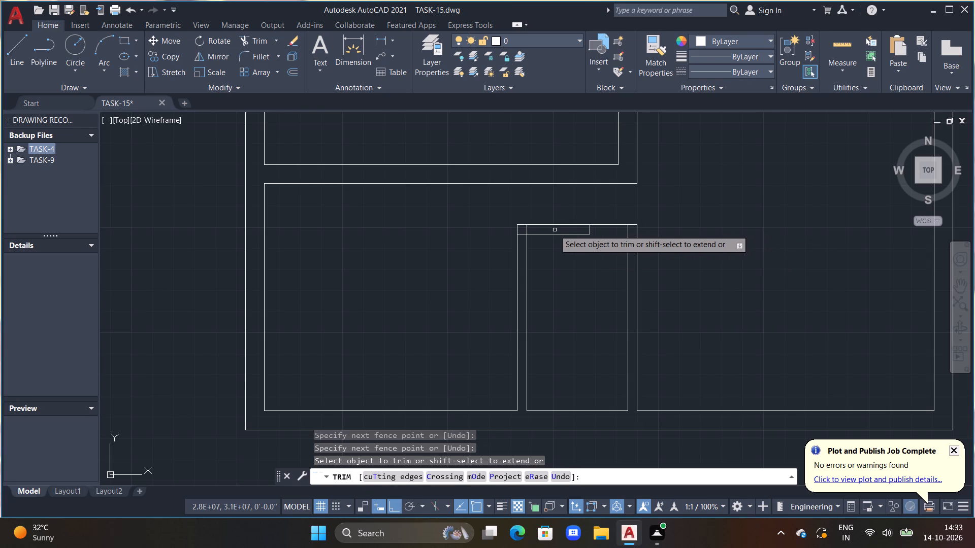
Trim the overlapping inner line ends at the narrow room's top-left wall corner.
left_click(528, 230)
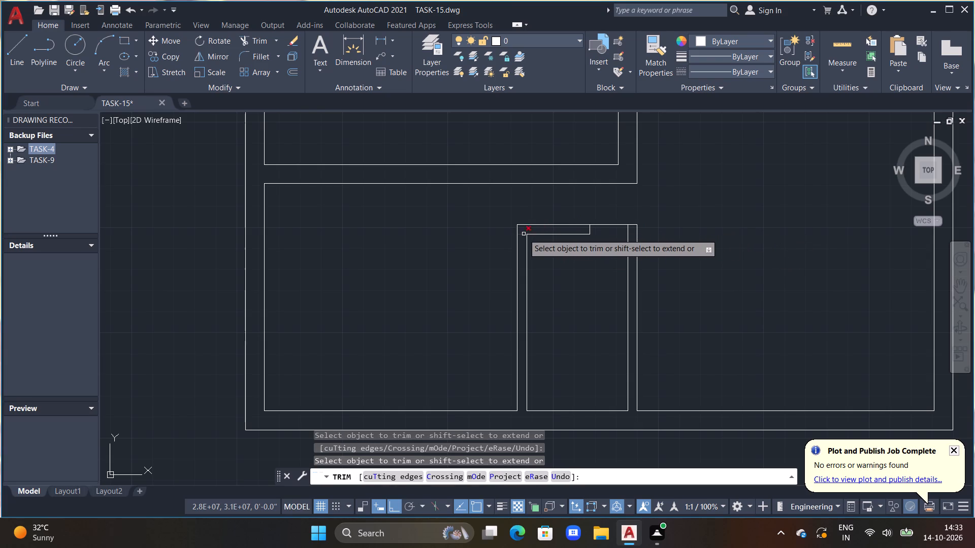
left_click(524, 234)
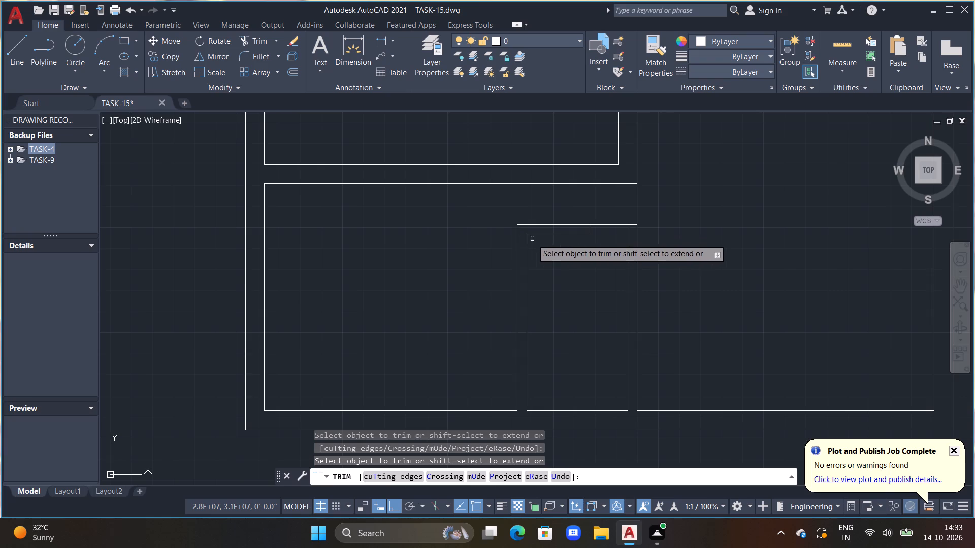
scroll(584, 290, "down", 2)
middle_click_drag(589, 294, 651, 291)
key("Escape")
key("Escape")
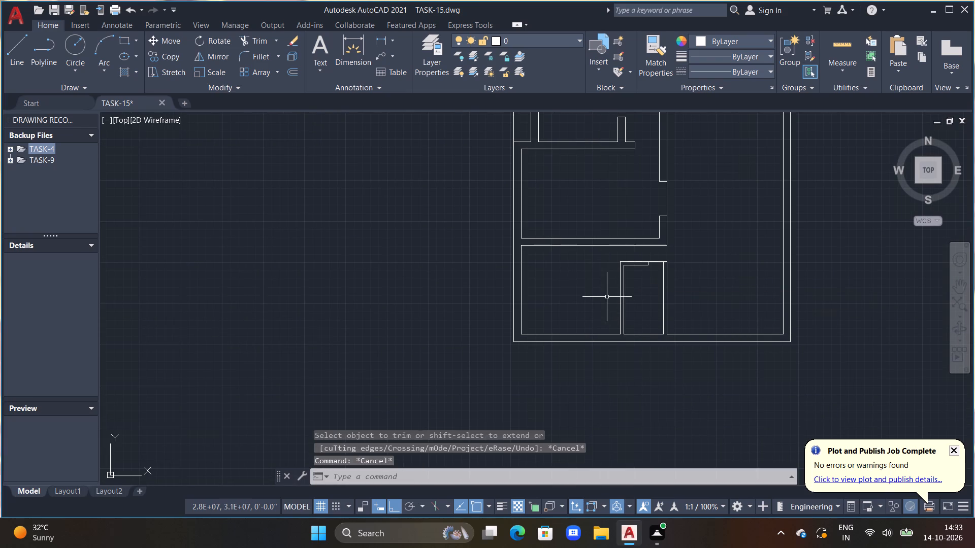
key("Escape")
Draw a vertical line about 1'9" long upward from the narrow room's top-left outer corner, crossing the horizontal wall line above.
scroll(630, 260, "up", 4)
type("L")
key("space")
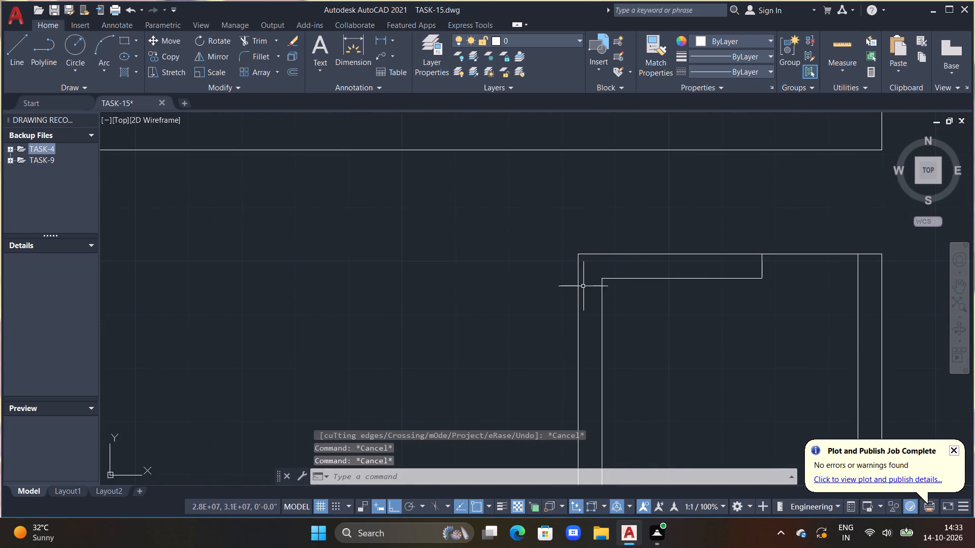
left_click_drag(577, 252, 587, 223)
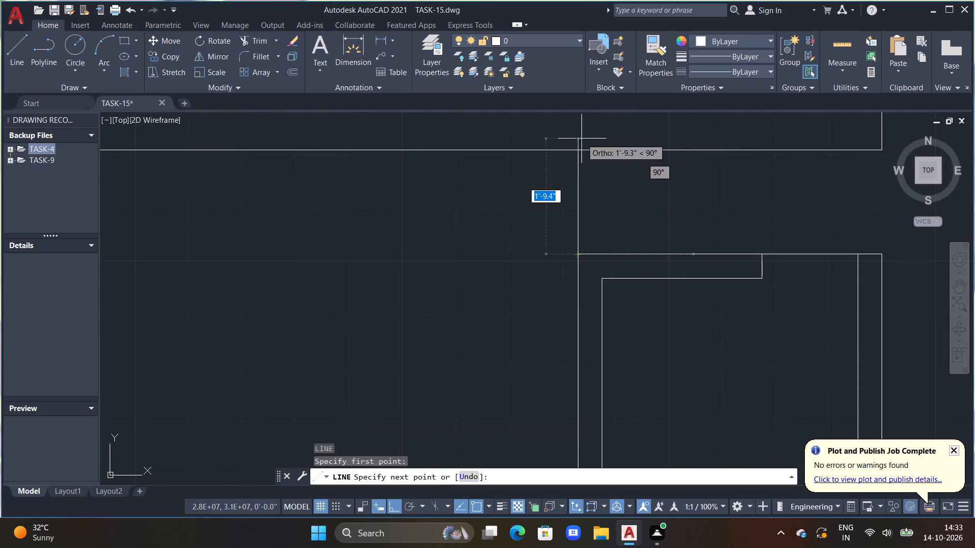
left_click(582, 137)
key("Escape")
Trim the new vertical line's overshoot above the horizontal wall line.
key("t")
type("R")
key("space")
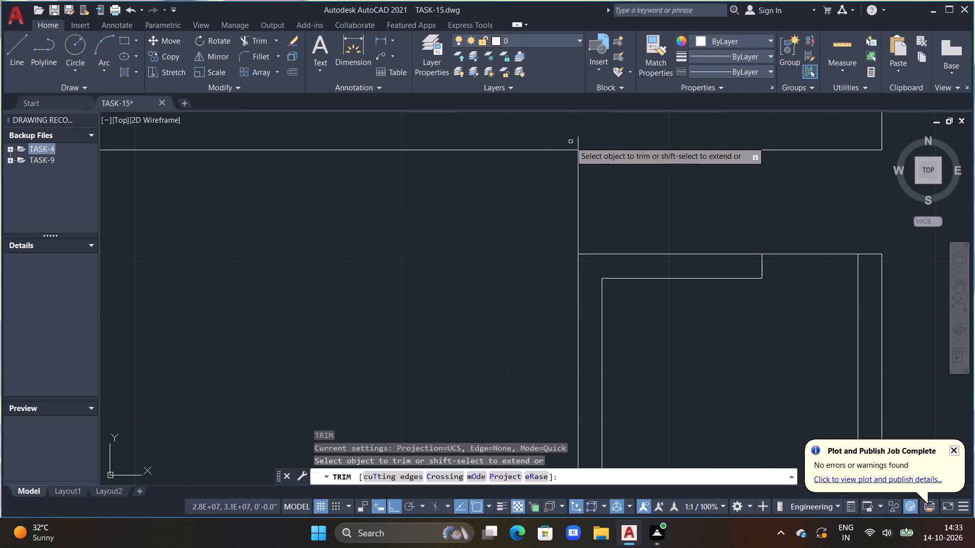
left_click_drag(570, 143, 606, 152)
key("ctrl+z")
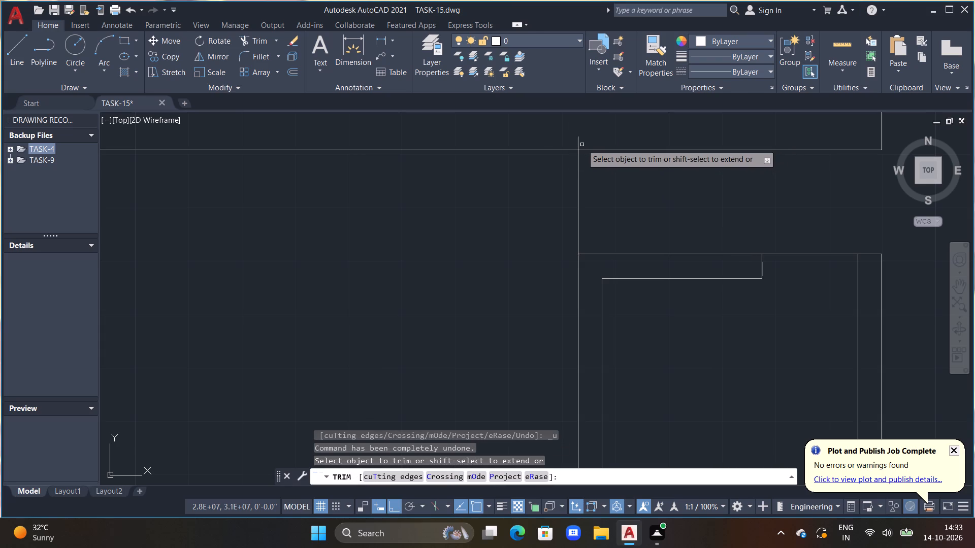
left_click(577, 142)
key("Escape")
scroll(613, 135, "down", 2)
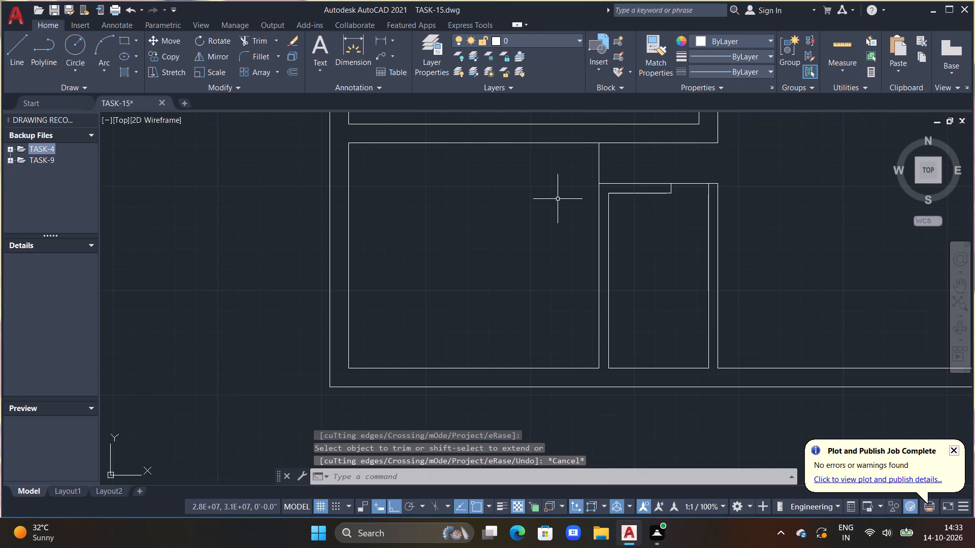
key("Escape")
key("Escape")
Draw a vertical line crossing both lines of the bottom outer wall in the bottom-left room, near its left side.
scroll(552, 222, "down", 1)
middle_click_drag(536, 254, 595, 208)
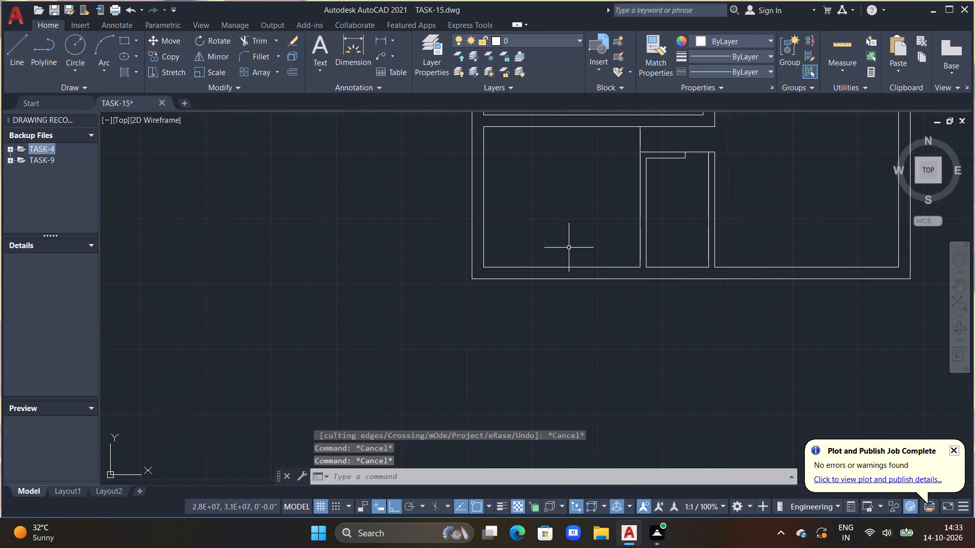
middle_click_drag(578, 255, 581, 220)
type("L")
key("space")
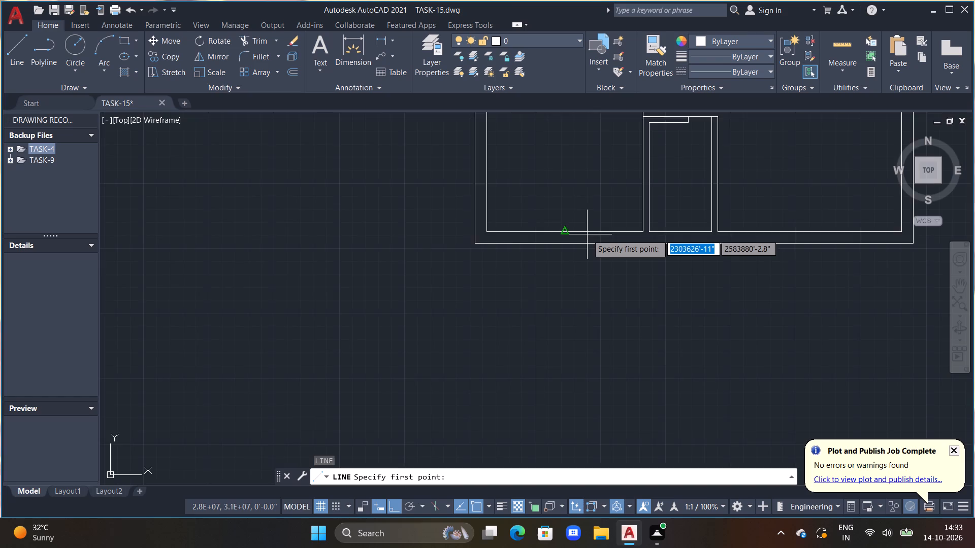
scroll(587, 234, "up", 1)
scroll(585, 237, "down", 1)
left_click_drag(523, 217, 511, 279)
left_click(509, 297)
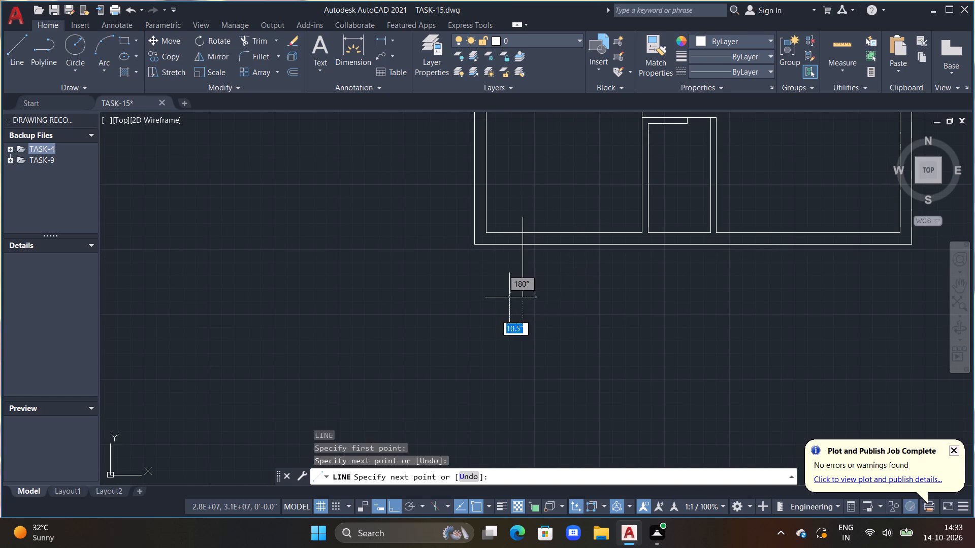
key("Escape")
Offset the vertical line crossing the bottom-left room's outer wall 4' to the right.
type("OFF 4'")
key("Return")
left_click_drag(522, 277, 550, 282)
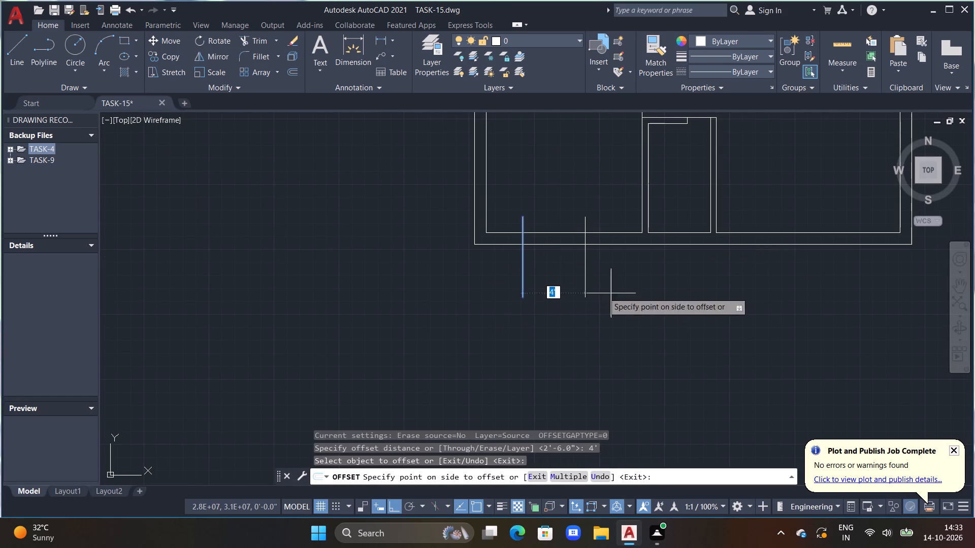
left_click(647, 298)
key("Escape")
Draw a vertical line crossing both lines of the bottom outer wall in the narrow room.
key("l")
key("space")
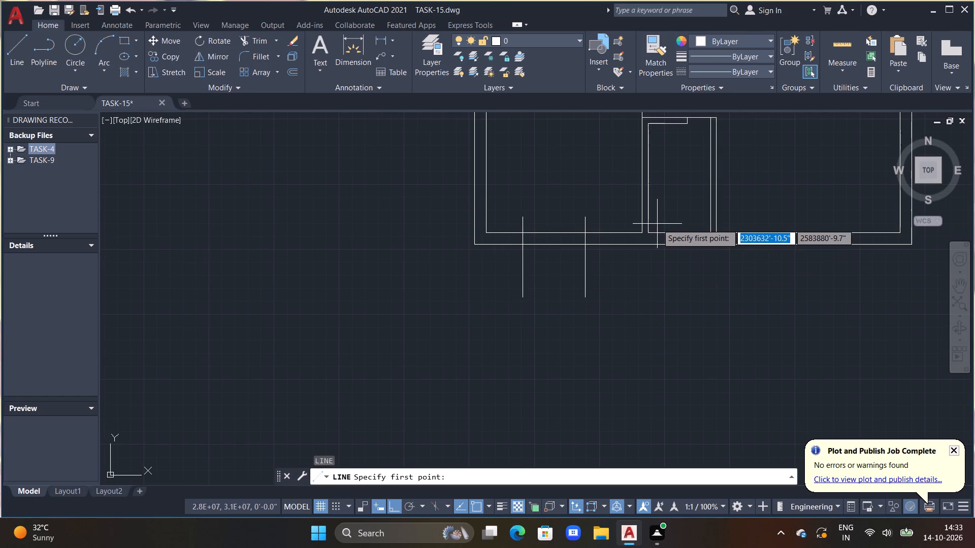
scroll(656, 223, "up", 2)
left_click(685, 214)
left_click(679, 339)
key("Escape")
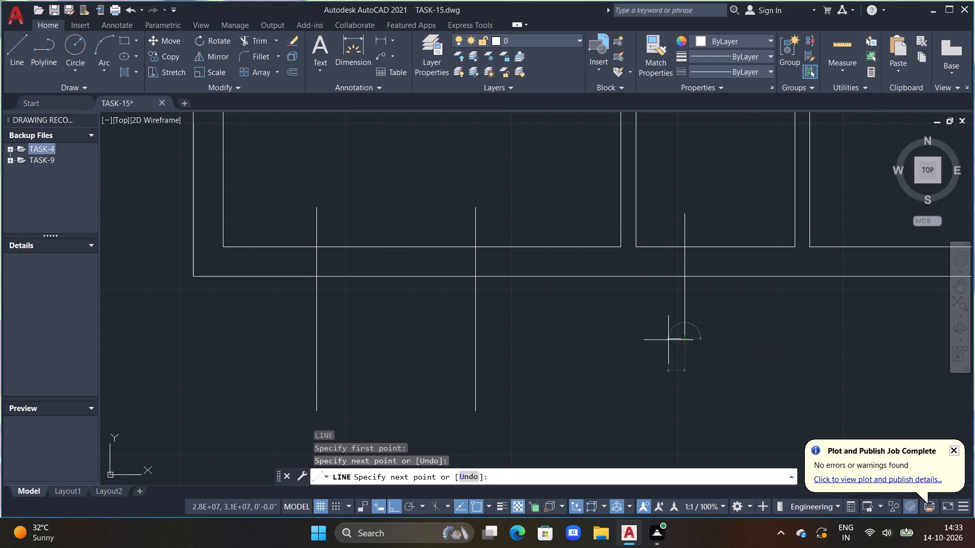
Offset the vertical line crossing the narrow room's bottom wall 2' to the right.
type("OFF 4.5")
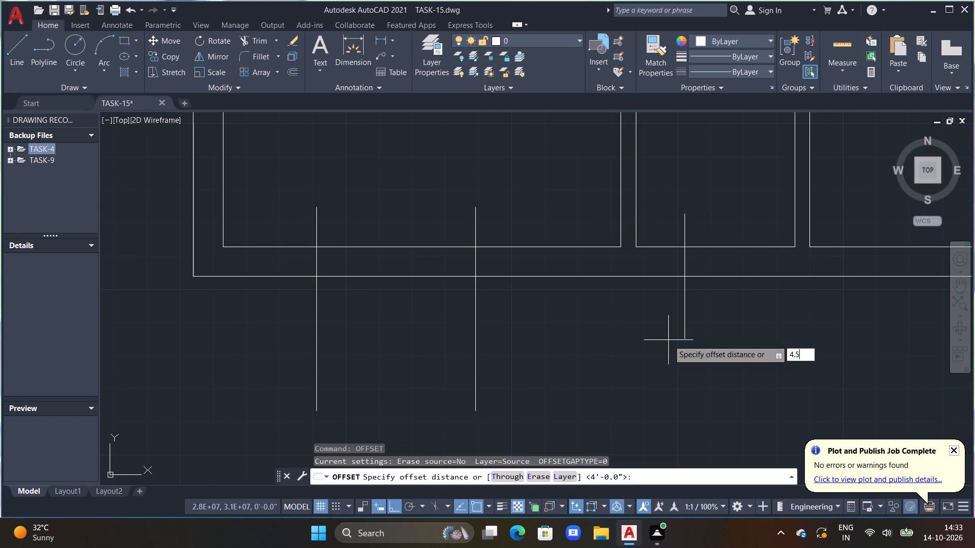
key("BackSpace")
key("BackSpace")
key("BackSpace")
type("2'")
key("Return")
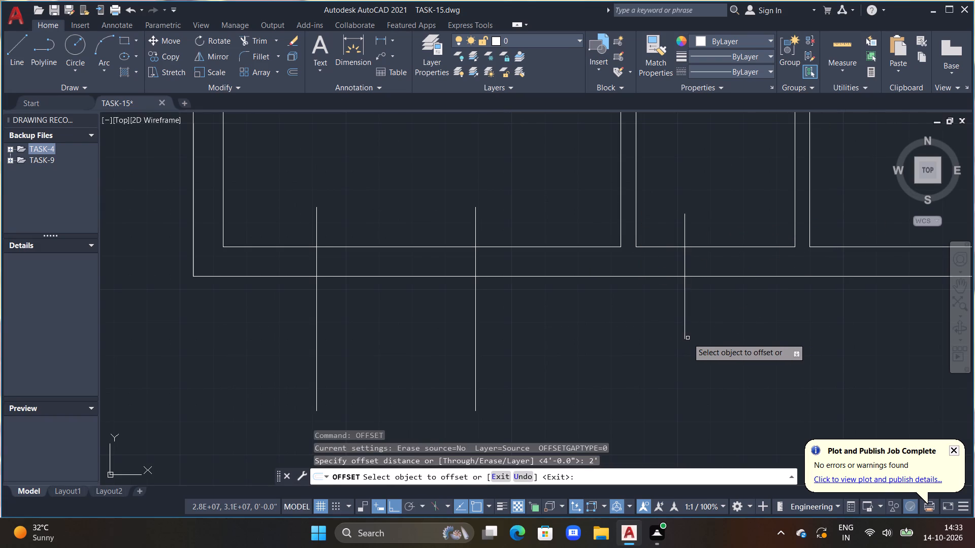
left_click(685, 331)
left_click(801, 345)
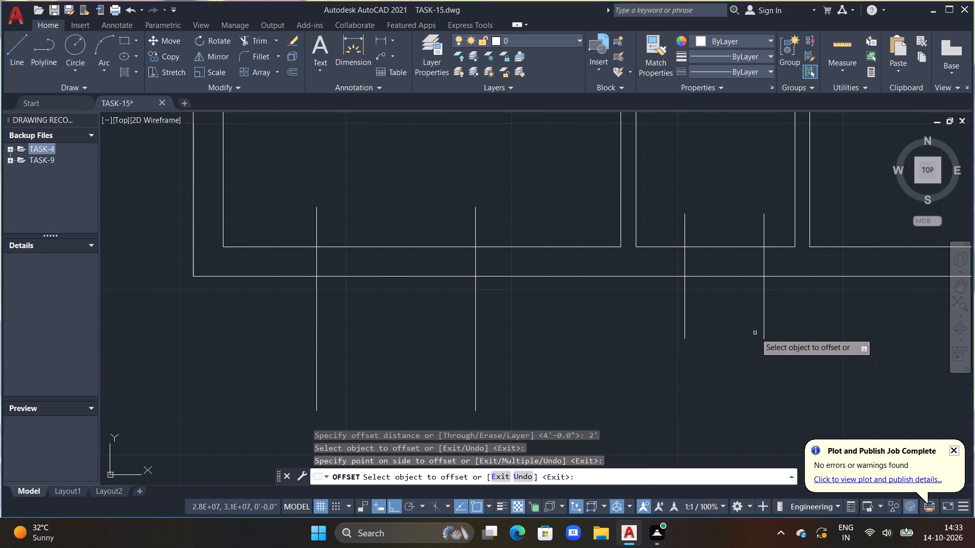
key("Escape")
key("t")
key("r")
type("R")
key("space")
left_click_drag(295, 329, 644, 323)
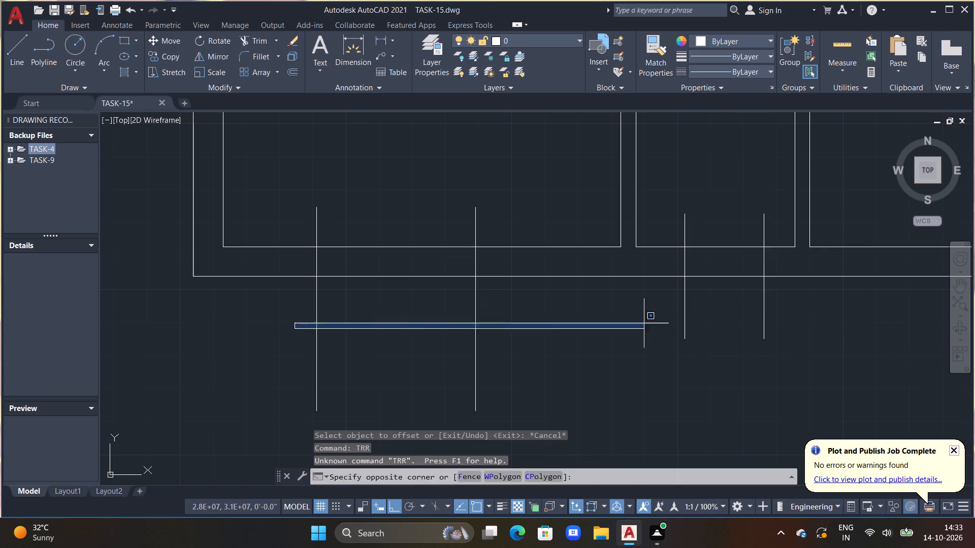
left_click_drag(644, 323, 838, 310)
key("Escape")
Trim the four vertical opening lines above and below the bottom outer wall so they span only its thickness.
type("TR")
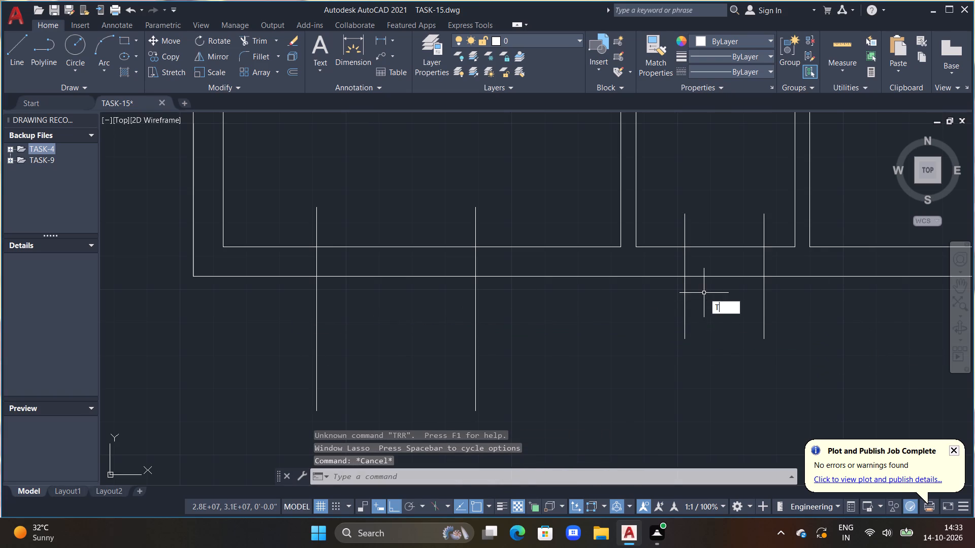
key("space")
left_click_drag(274, 334, 806, 332)
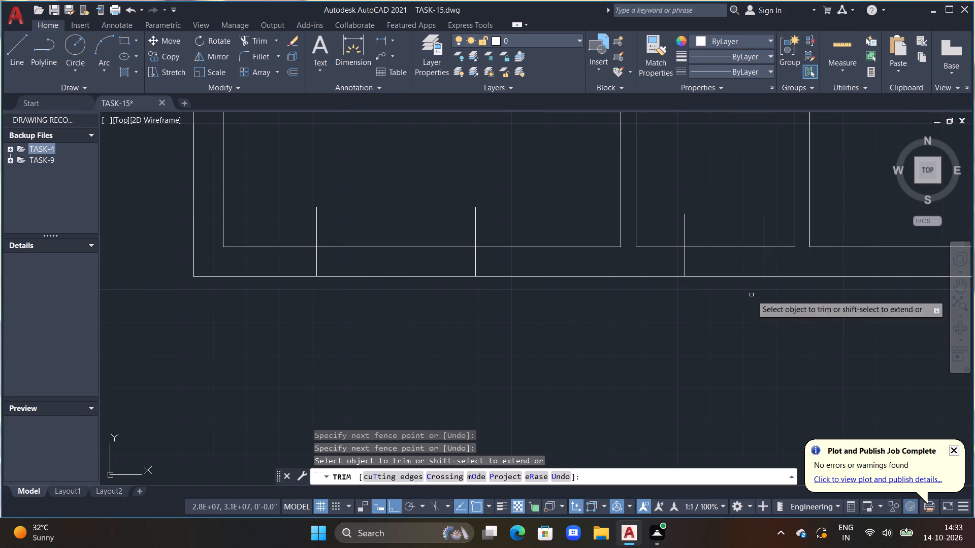
left_click(765, 232)
left_click_drag(682, 228, 696, 228)
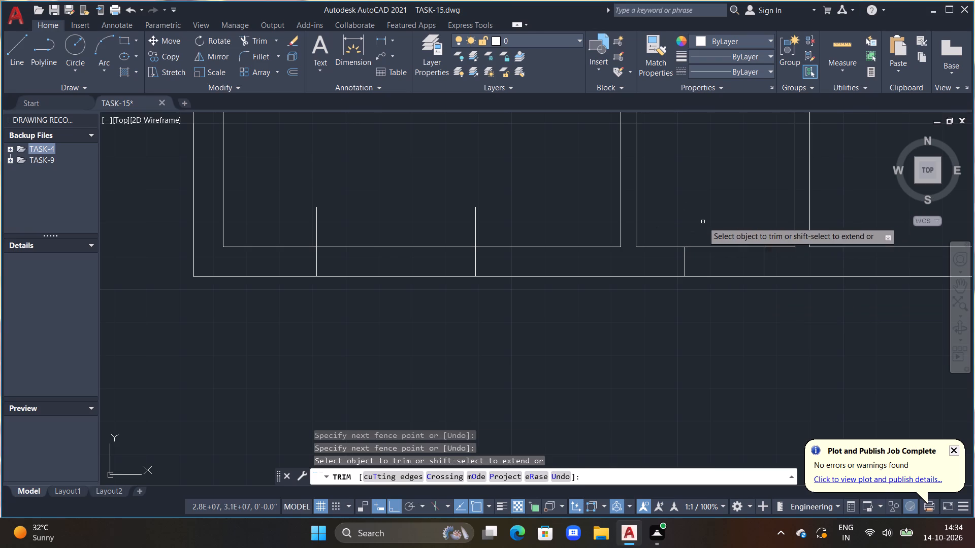
left_click(474, 234)
left_click_drag(306, 225, 319, 224)
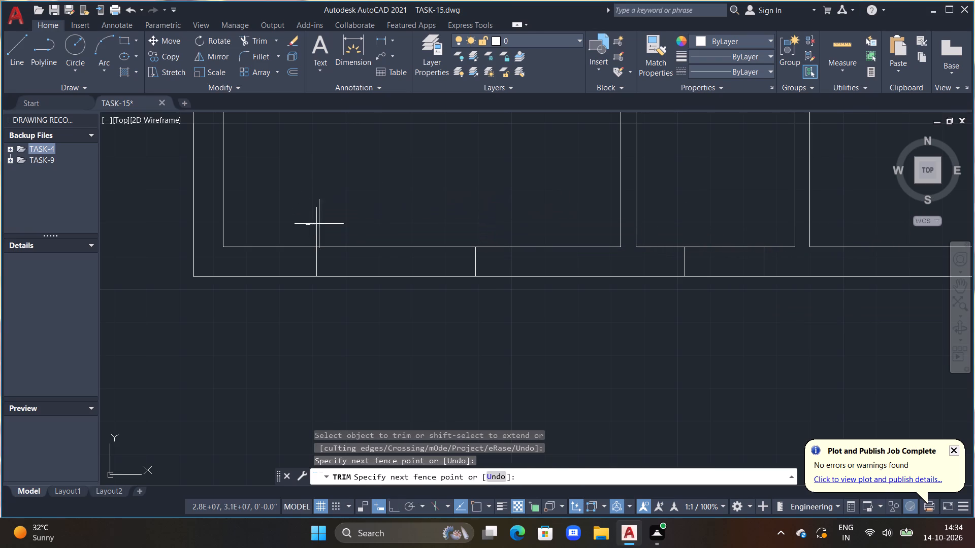
left_click_drag(319, 224, 355, 220)
key("Escape")
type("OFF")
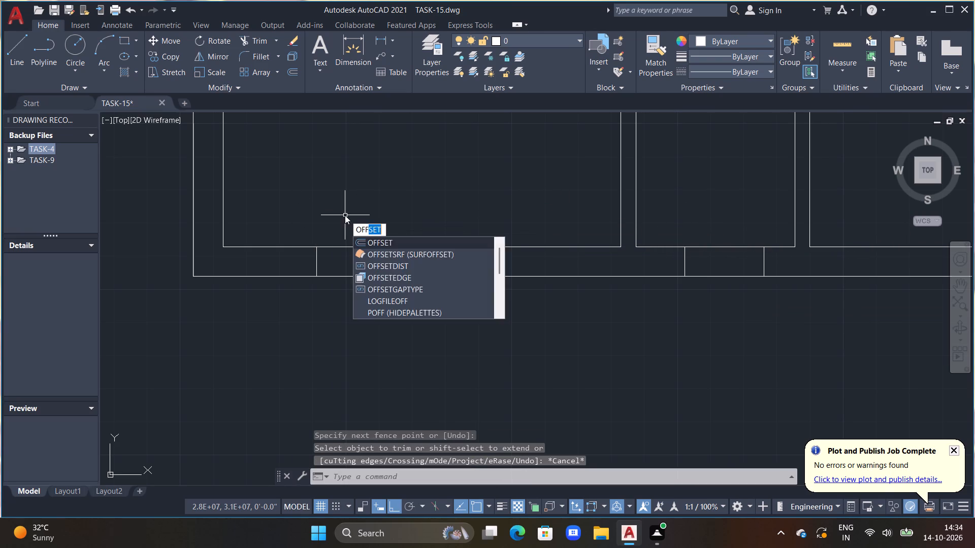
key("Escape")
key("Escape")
Draw a horizontal line midway through the wall across the 4' window opening in the bottom-left room's outer wall.
type("L")
key("space")
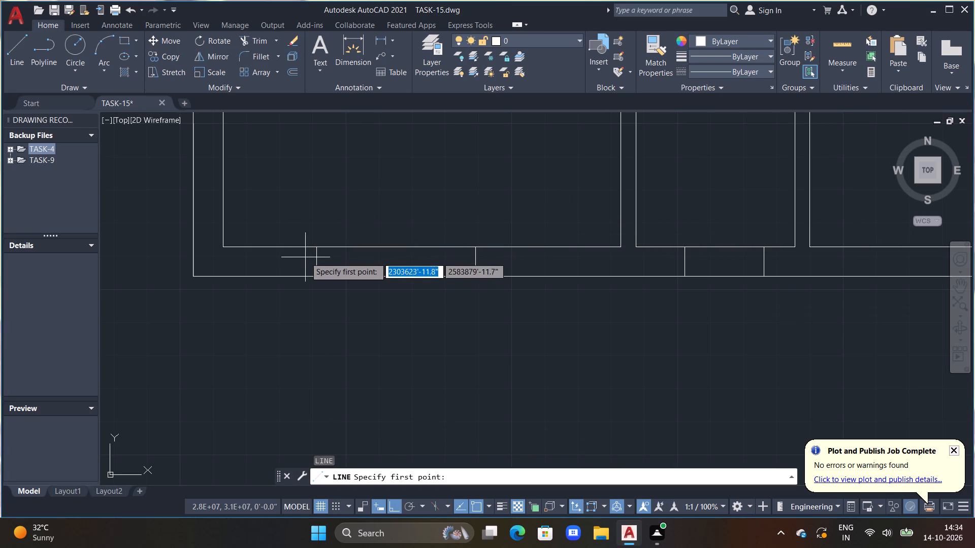
left_click_drag(314, 261, 371, 287)
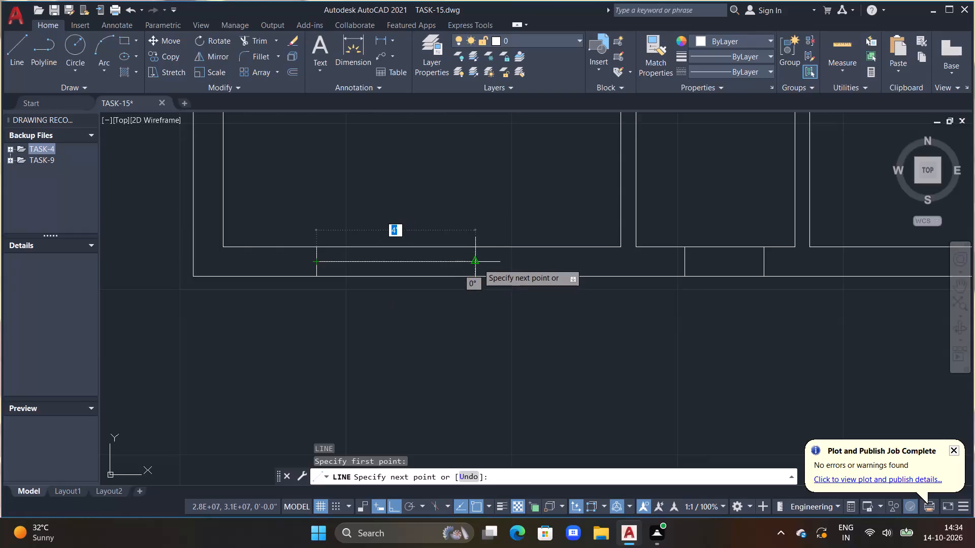
left_click(478, 263)
key("Escape")
key("Escape")
Draw a horizontal line midway through the wall across the 2' window opening in the narrow room's bottom wall.
key("l")
key("space")
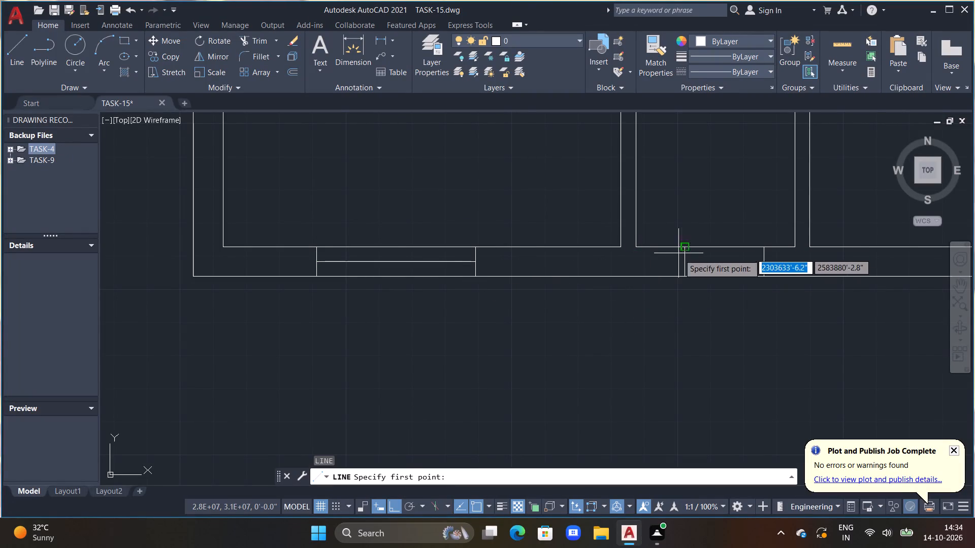
left_click_drag(684, 265, 718, 267)
left_click(763, 263)
key("Escape")
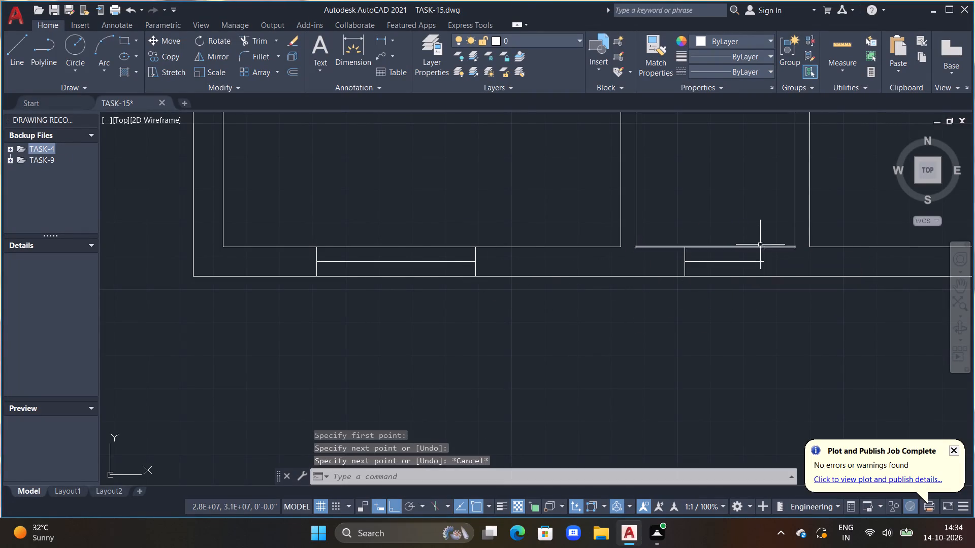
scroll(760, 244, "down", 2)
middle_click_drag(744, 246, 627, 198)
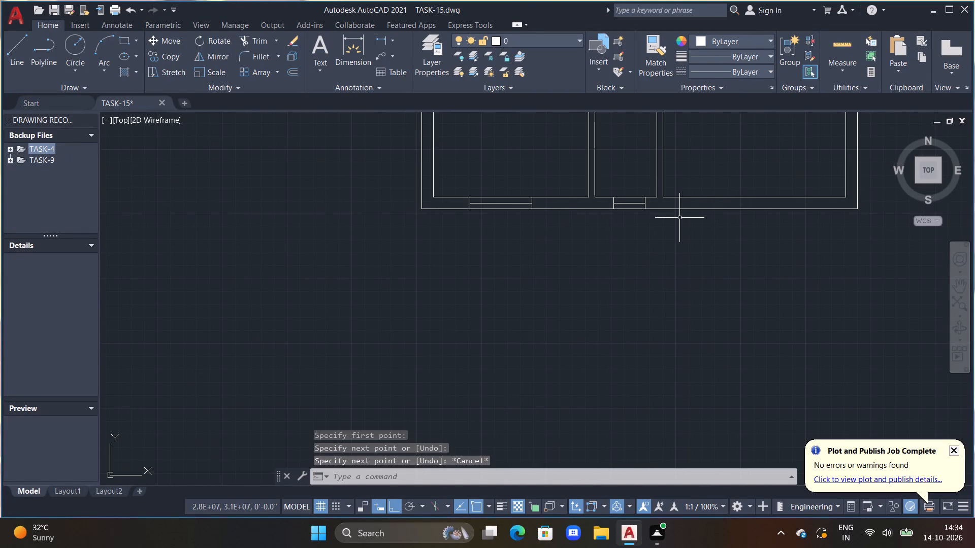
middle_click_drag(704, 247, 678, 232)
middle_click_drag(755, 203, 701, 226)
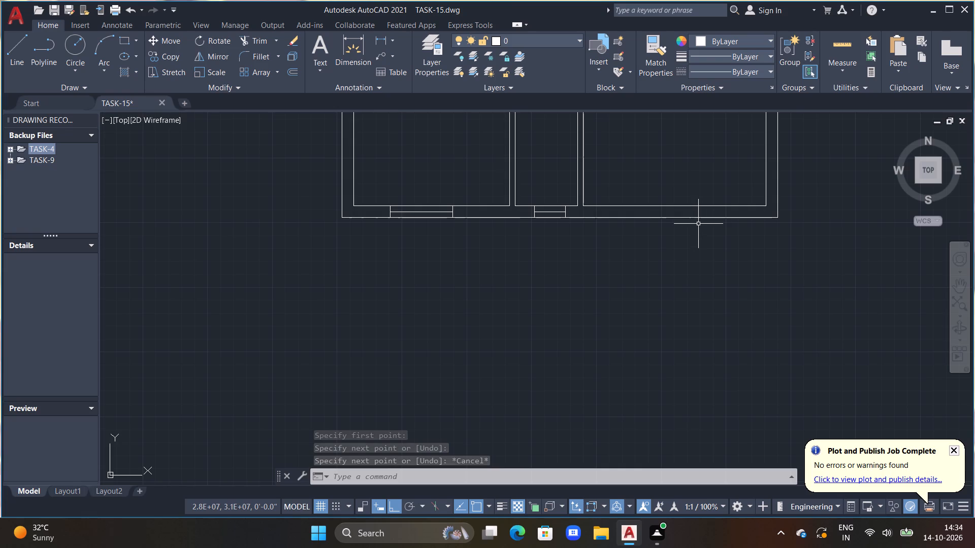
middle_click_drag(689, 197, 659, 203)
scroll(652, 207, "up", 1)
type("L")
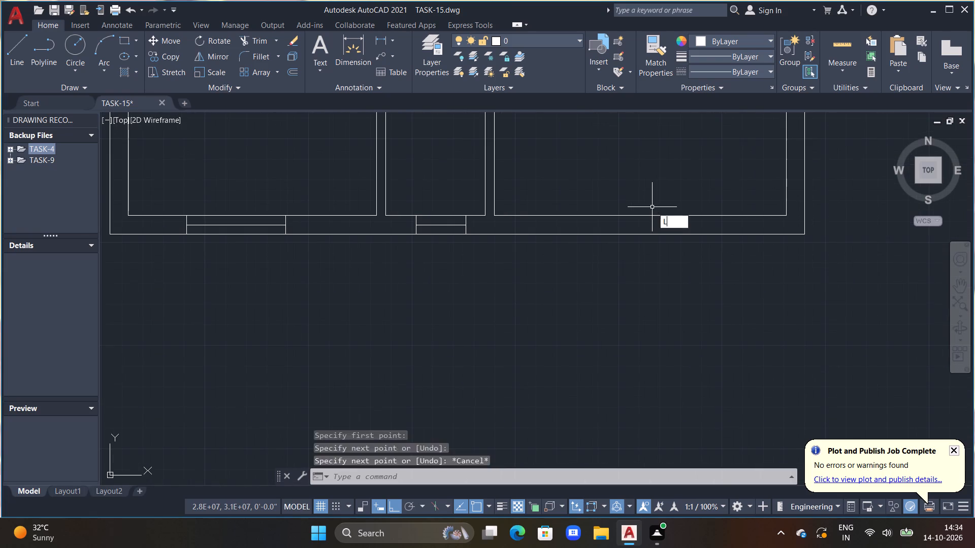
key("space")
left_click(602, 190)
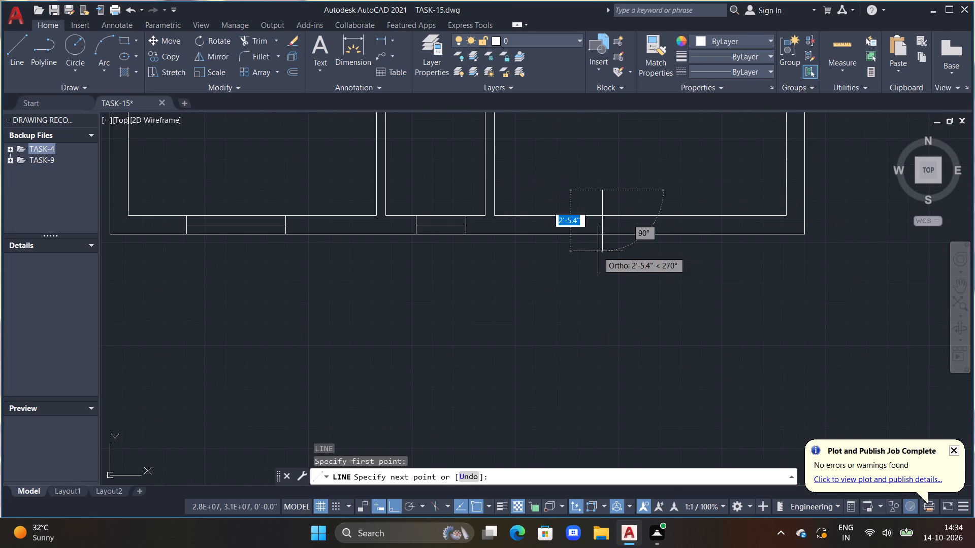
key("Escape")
Draw a vertical line crossing both lines of the bottom outer wall in the bottom-right room.
type("L")
key("space")
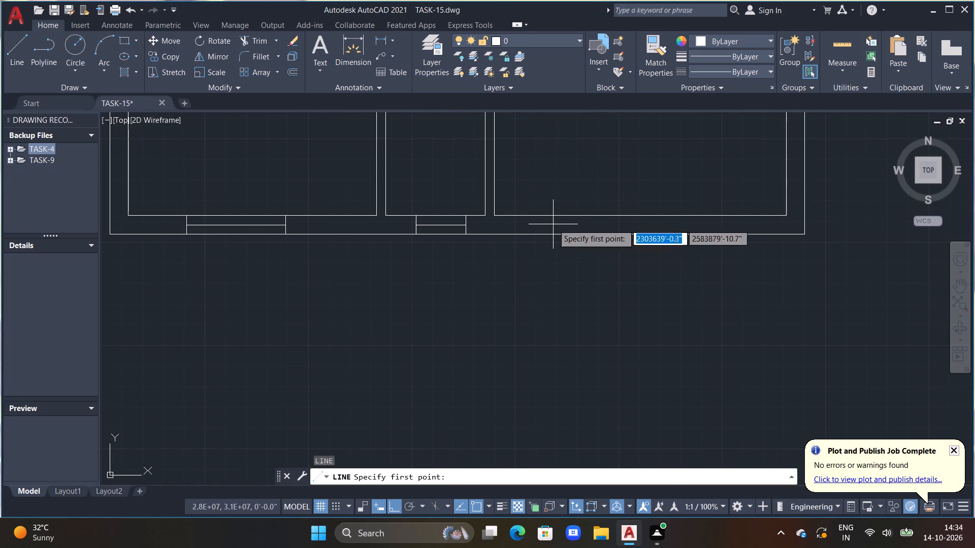
left_click_drag(580, 188, 580, 197)
left_click(573, 281)
key("Escape")
Offset the vertical line crossing the bottom-right room's outer wall 4' to the right.
type("OFF")
key("space")
type("4'")
key("Return")
left_click(581, 262)
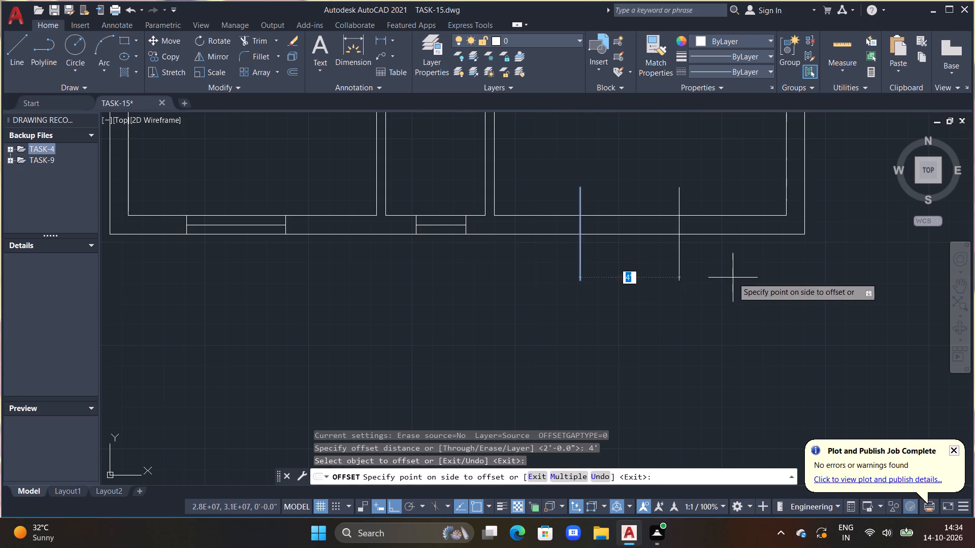
left_click(733, 278)
key("Escape")
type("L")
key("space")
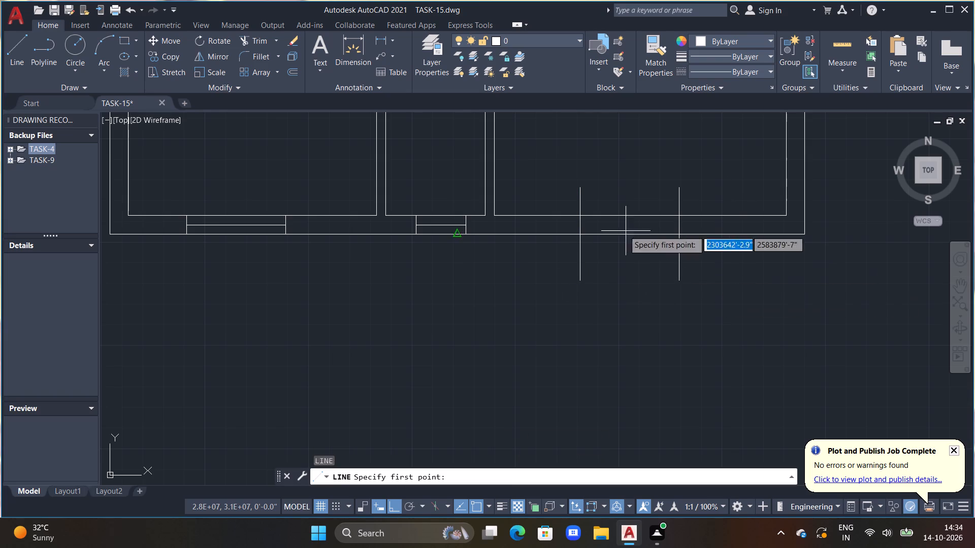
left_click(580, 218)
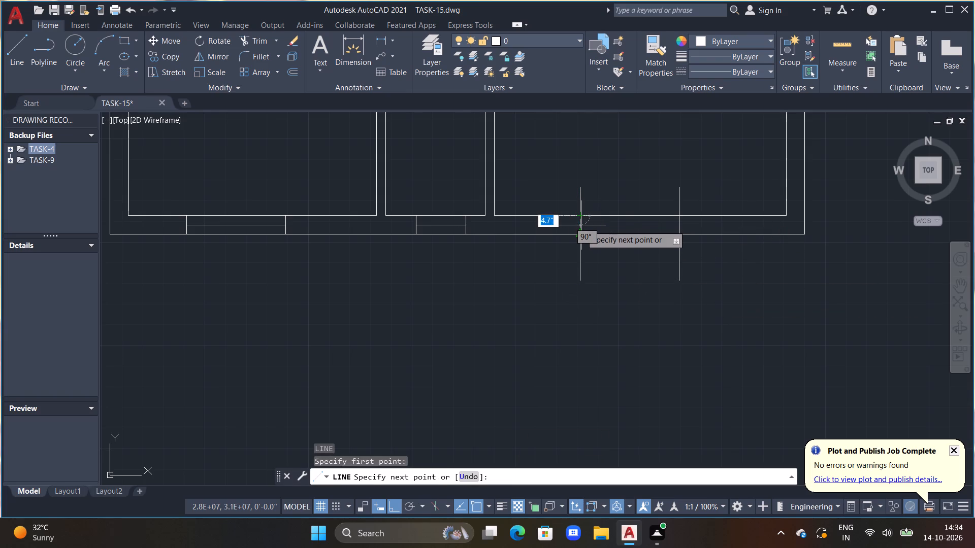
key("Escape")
Trim the bottom-right room's two vertical opening lines below and above the outer wall so they span only its thickness.
type("TR")
key("space")
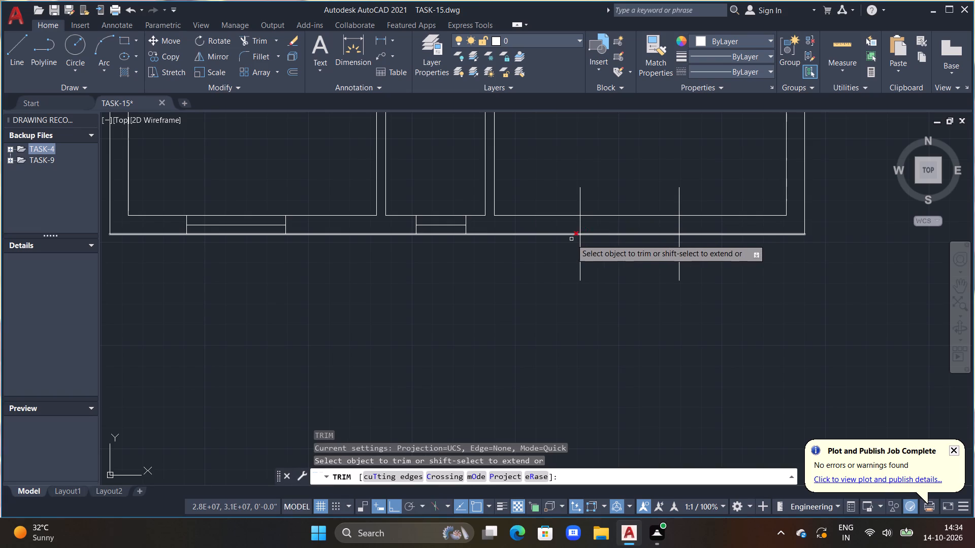
left_click_drag(564, 255, 713, 249)
left_click_drag(545, 209, 693, 203)
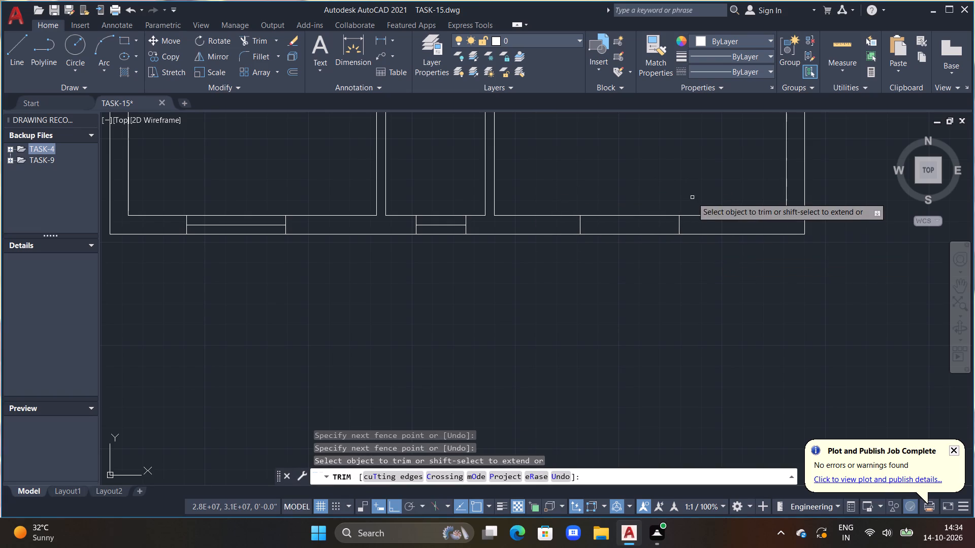
key("Escape")
Draw a horizontal line midway through the wall across the 4' window opening in the bottom-right room's bottom wall.
type("L")
key("space")
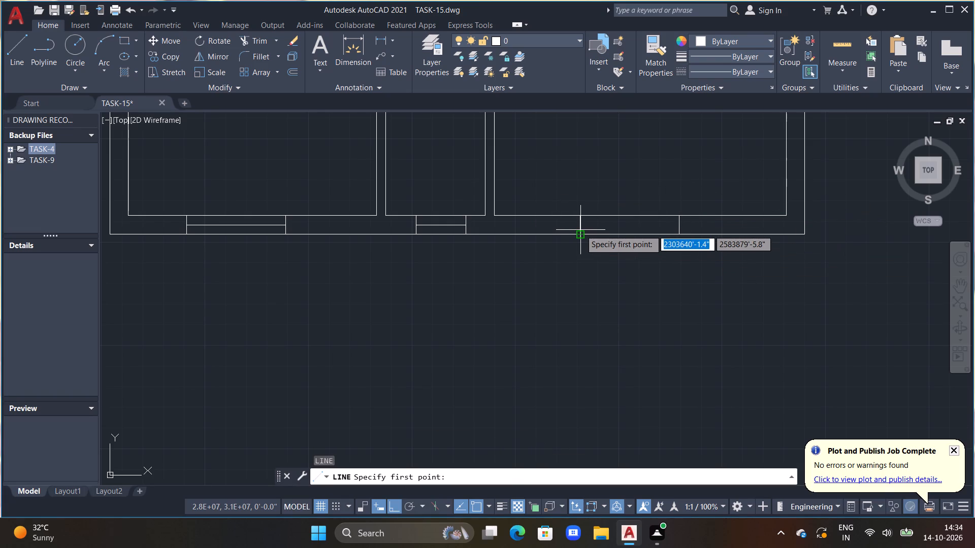
left_click(580, 227)
left_click(676, 225)
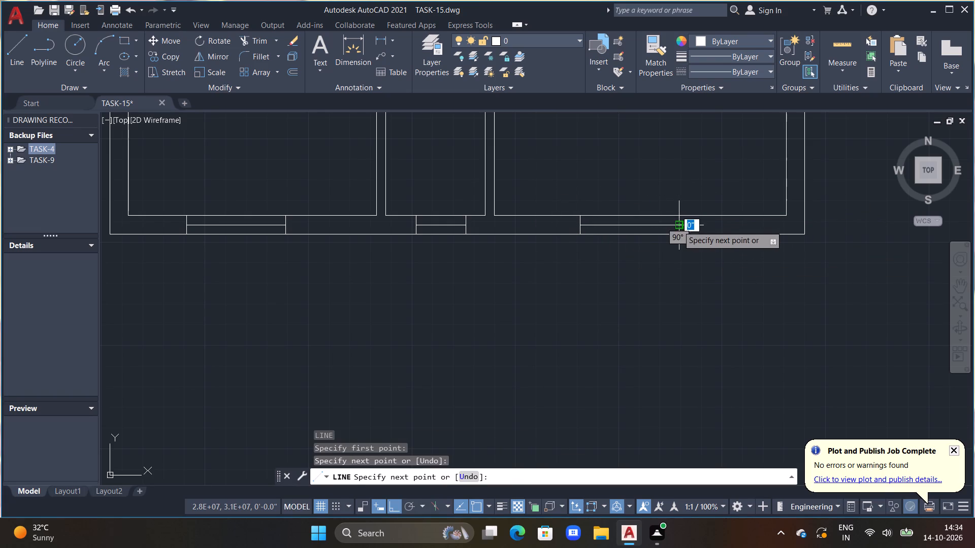
key("Escape")
Draw a horizontal line crossing both lines of the right outer wall in the bottom-right room, above its lower corner.
middle_click_drag(735, 225, 506, 354)
scroll(608, 318, "down", 1)
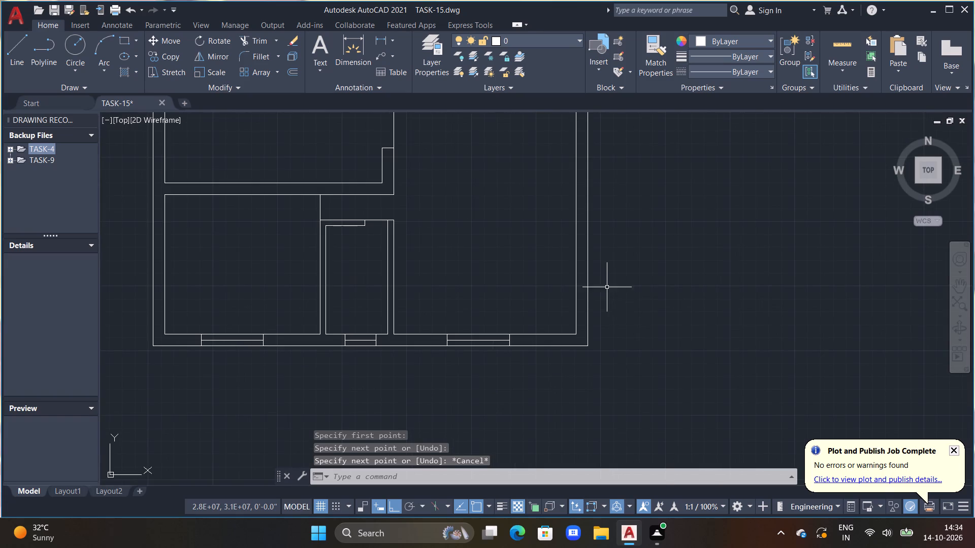
scroll(605, 277, "down", 1)
key("l")
key("space")
middle_click_drag(545, 267, 542, 254)
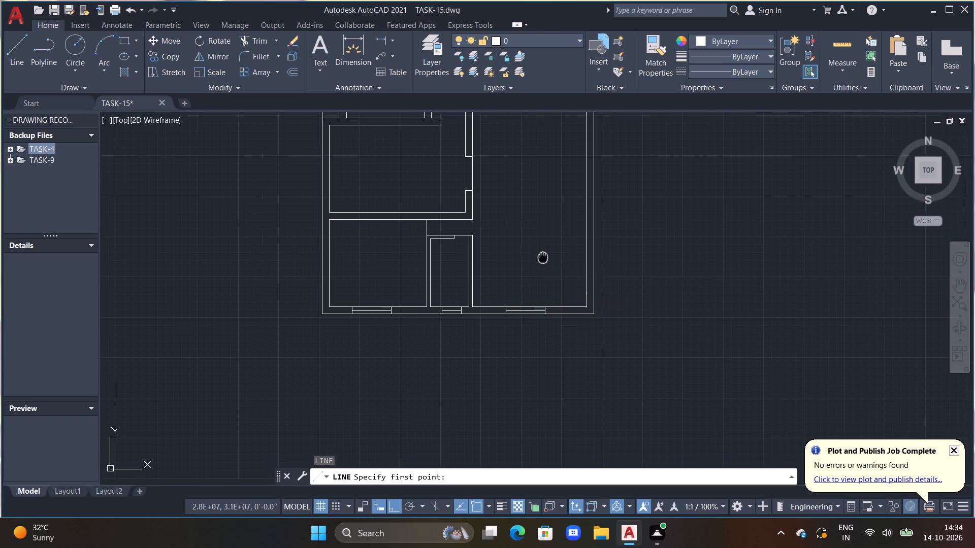
middle_click_drag(542, 254, 529, 224)
scroll(529, 224, "up", 2)
left_click_drag(603, 251, 609, 252)
left_click(691, 251)
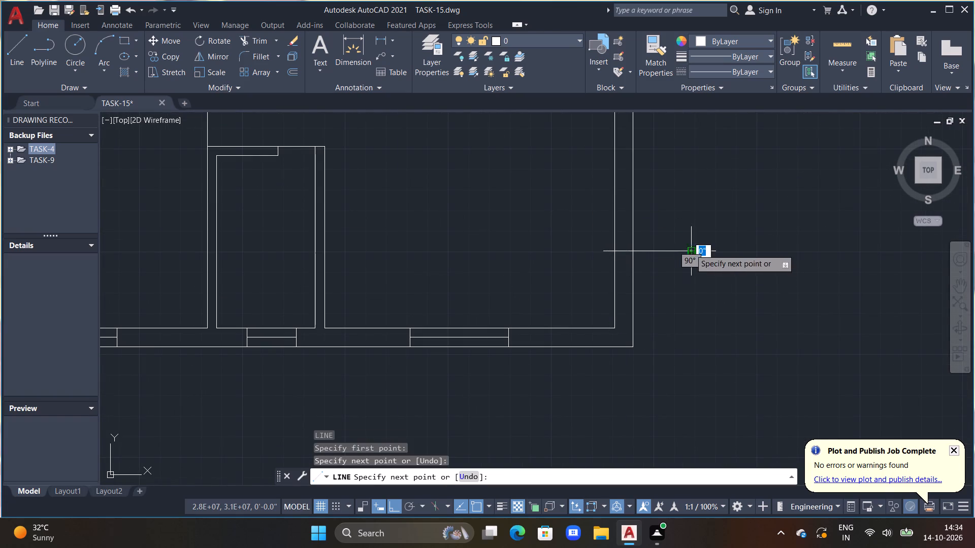
key("Escape")
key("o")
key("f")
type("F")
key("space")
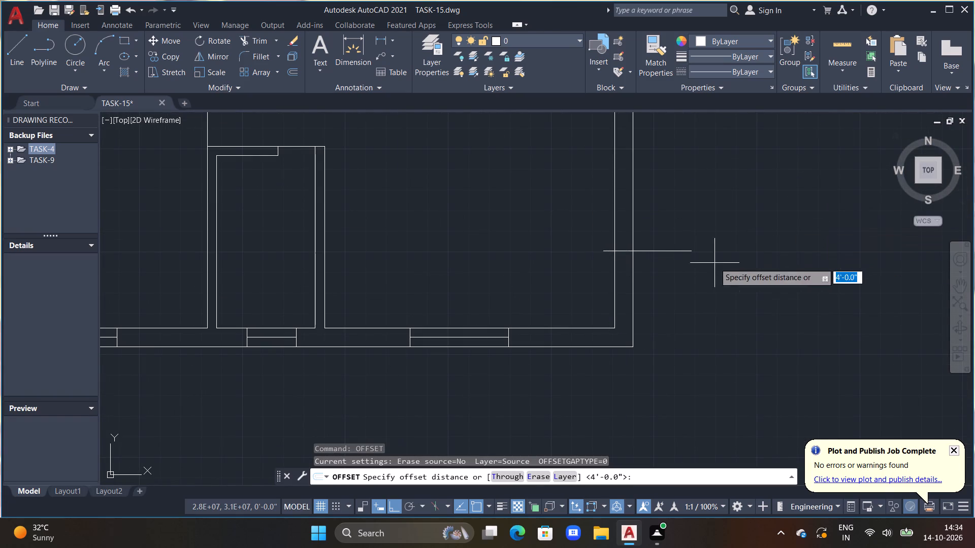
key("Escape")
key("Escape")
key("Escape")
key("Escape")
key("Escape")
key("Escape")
Offset the horizontal line crossing the right outer wall 4' upward.
type("OFF 4'")
key("Return")
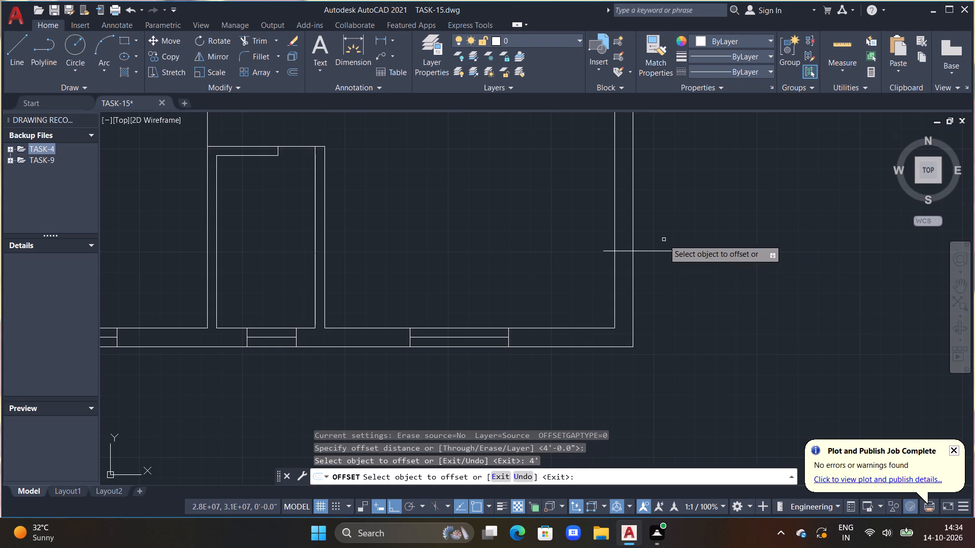
left_click(673, 253)
left_click(690, 141)
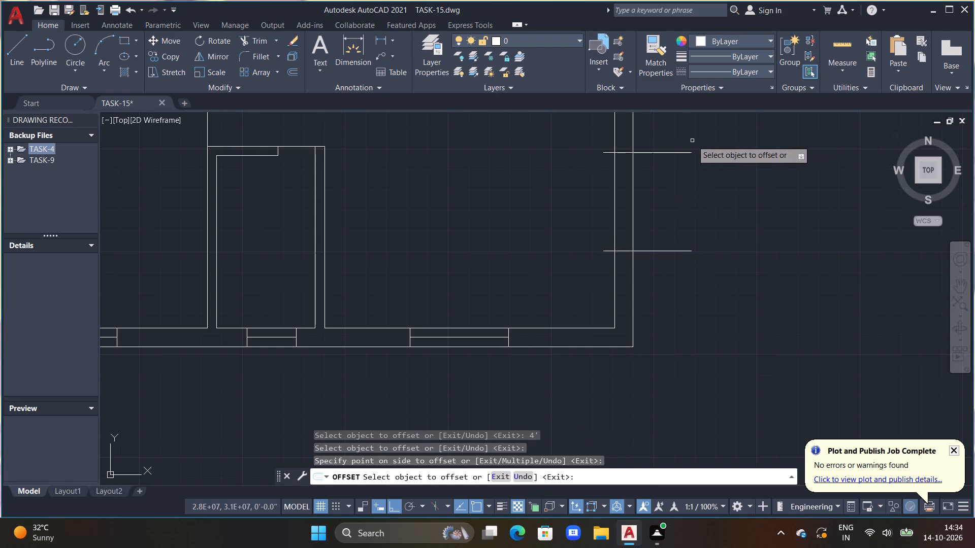
key("Escape")
key("r")
key("Escape")
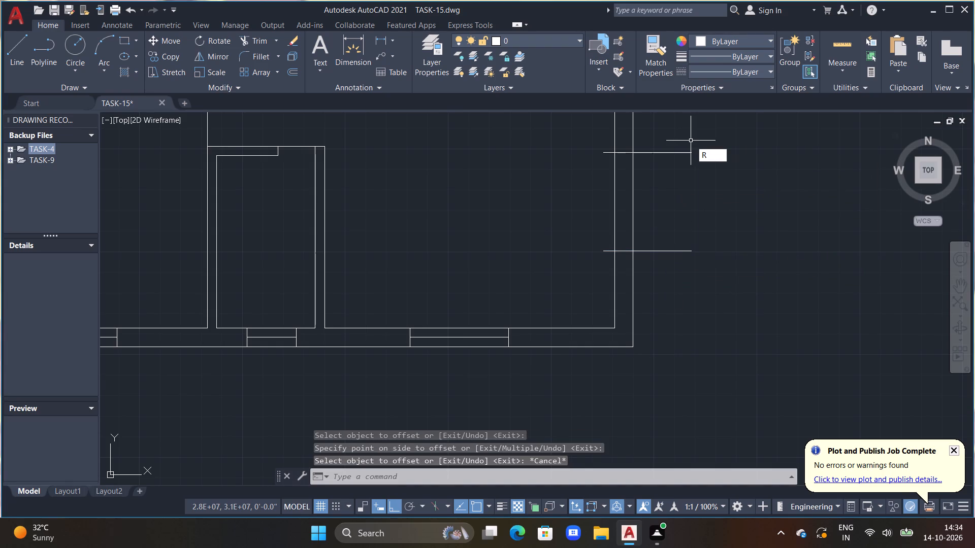
Trim the two horizontal opening lines outside and inside the right outer wall so they span only its thickness.
type("TR")
key("space")
left_click_drag(657, 136, 689, 275)
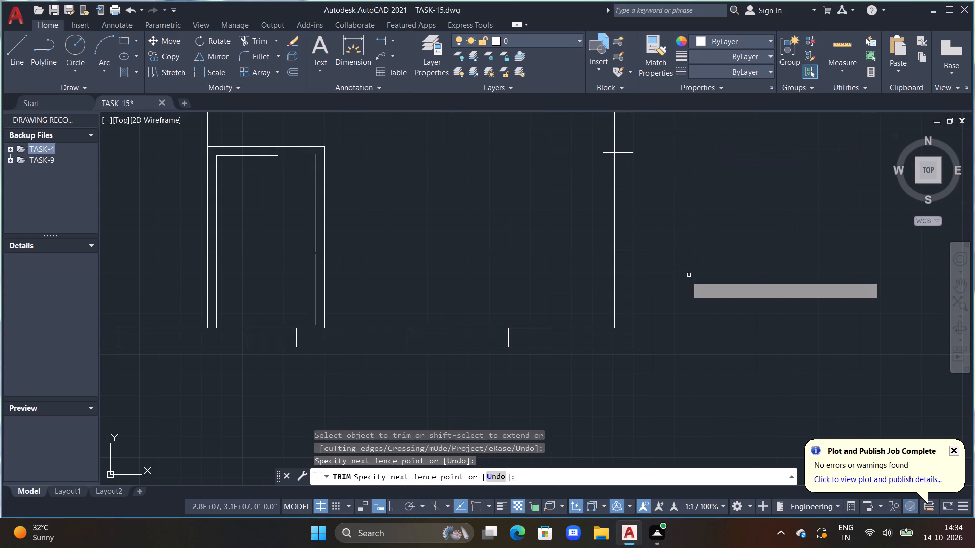
left_click_drag(608, 251, 603, 221)
left_click(605, 150)
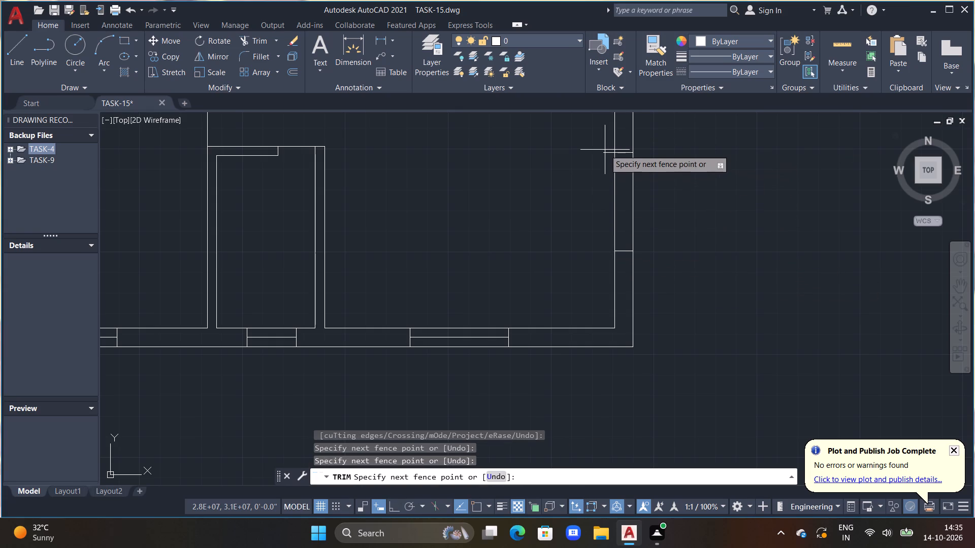
left_click(606, 159)
key("Escape")
Draw a vertical line midway through the wall across the 4' window opening in the right outer wall.
type("L")
key("space")
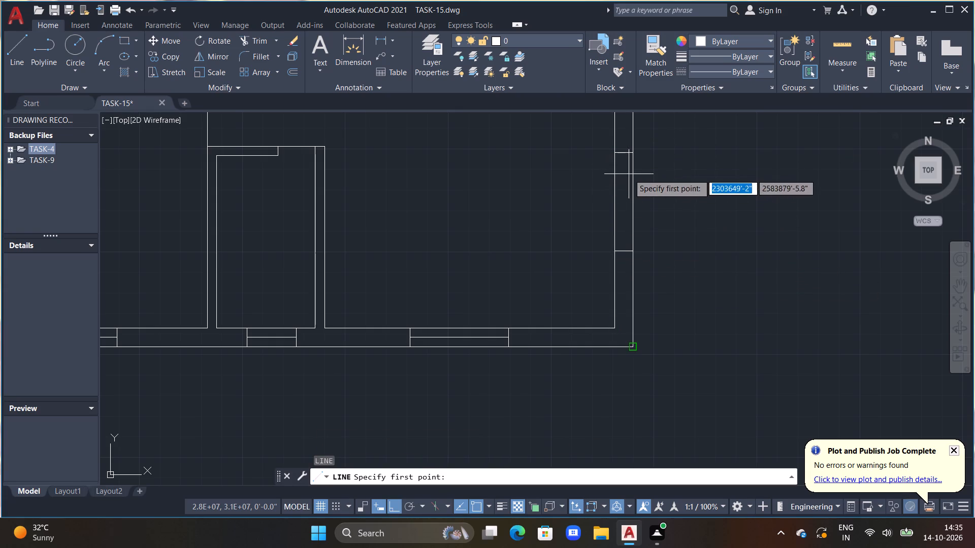
left_click_drag(625, 153, 632, 228)
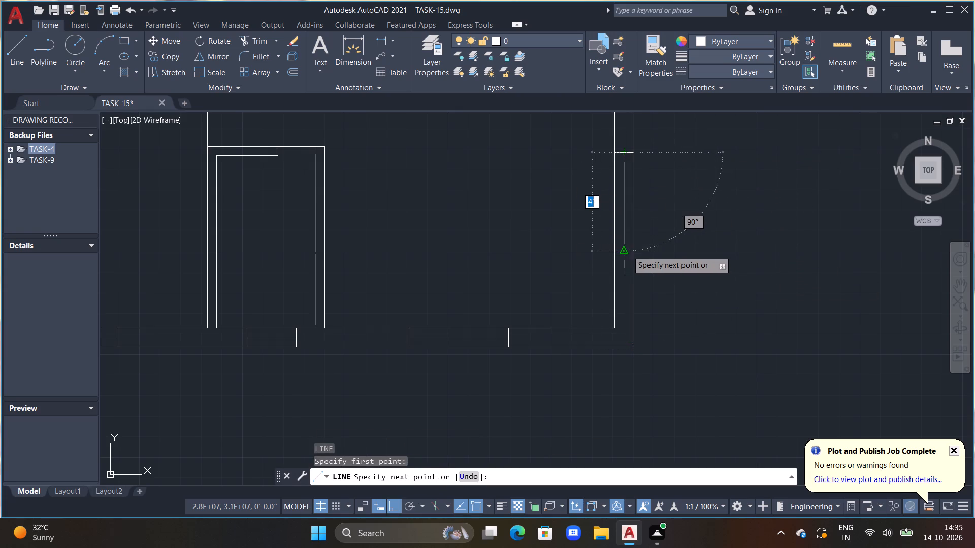
left_click(627, 251)
key("Escape")
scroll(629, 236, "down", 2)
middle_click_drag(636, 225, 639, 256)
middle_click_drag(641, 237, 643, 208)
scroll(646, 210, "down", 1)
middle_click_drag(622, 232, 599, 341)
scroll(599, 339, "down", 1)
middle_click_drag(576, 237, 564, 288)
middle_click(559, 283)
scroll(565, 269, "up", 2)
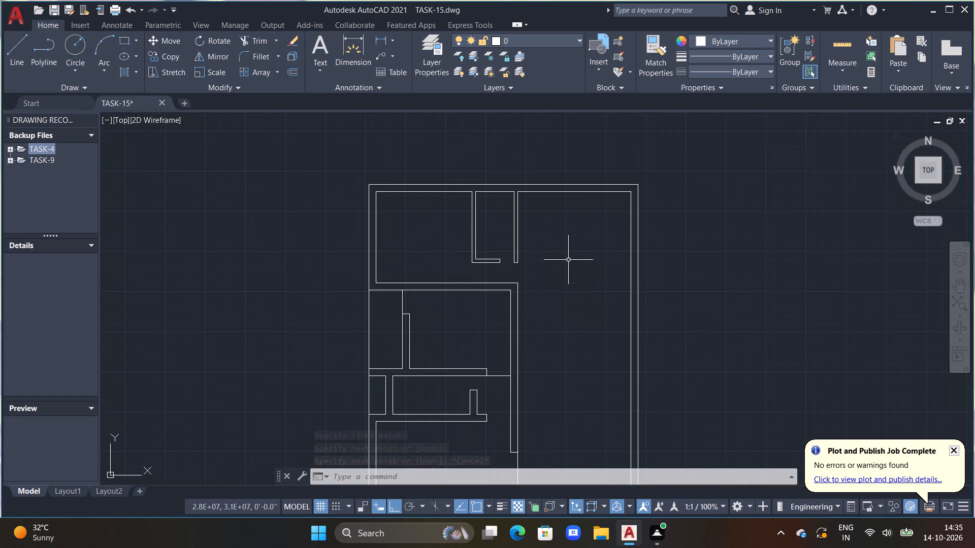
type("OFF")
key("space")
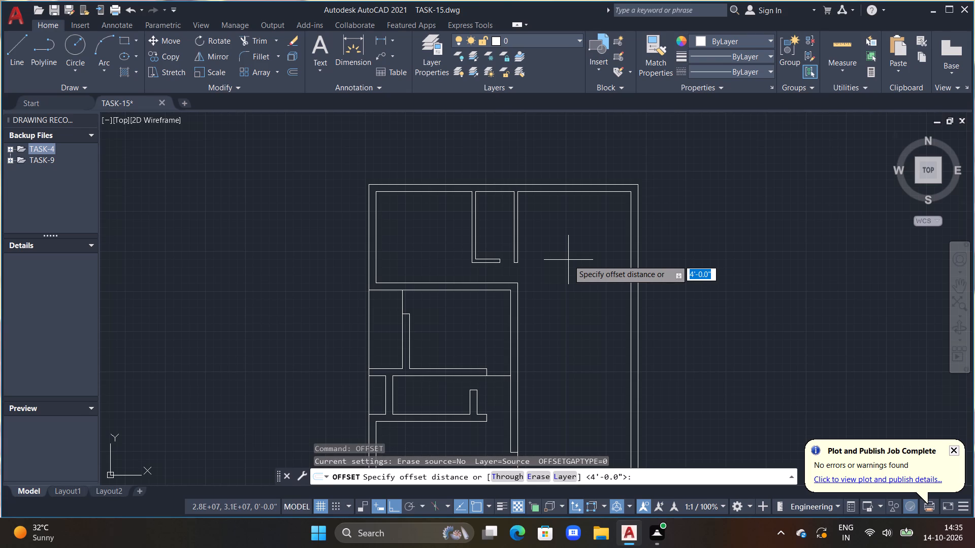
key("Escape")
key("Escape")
Draw a 10'6" horizontal line leftward from the right outer wall's inner face, level with the top-left room's lower wall line.
type("L")
key("space")
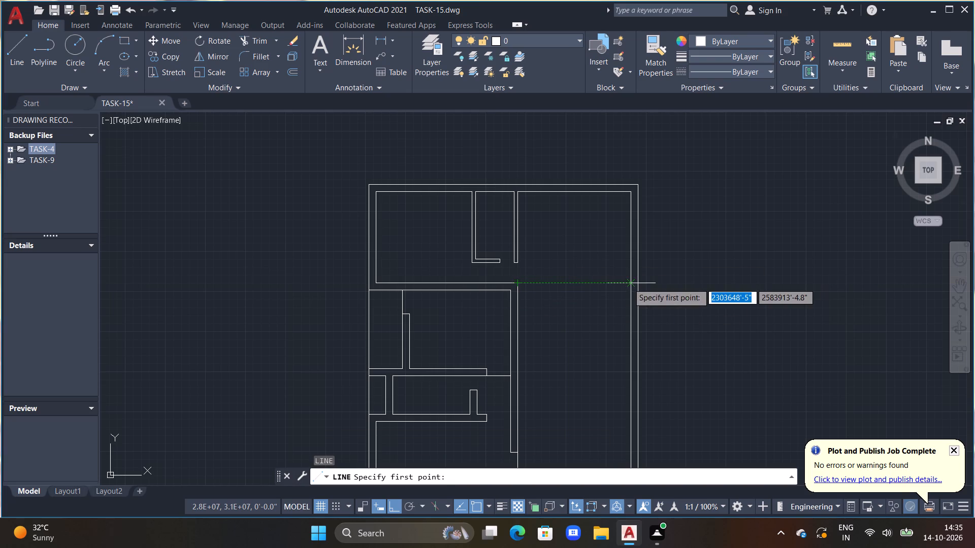
left_click_drag(629, 283, 612, 283)
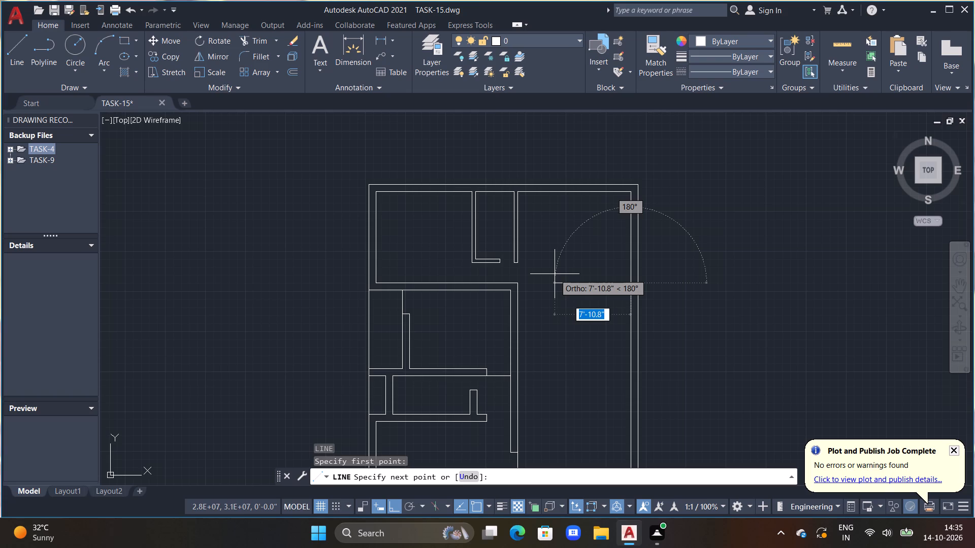
type("18'")
key("Return")
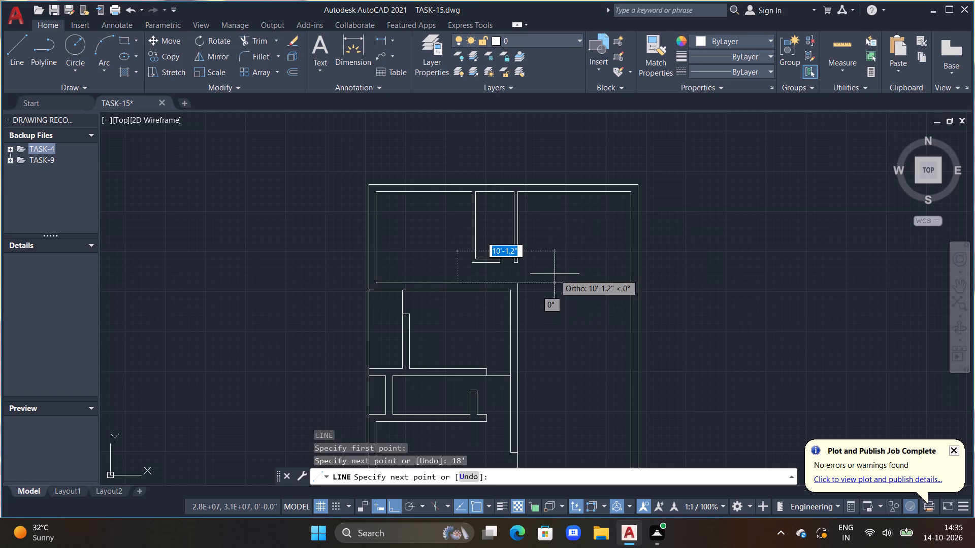
key("ctrl+z")
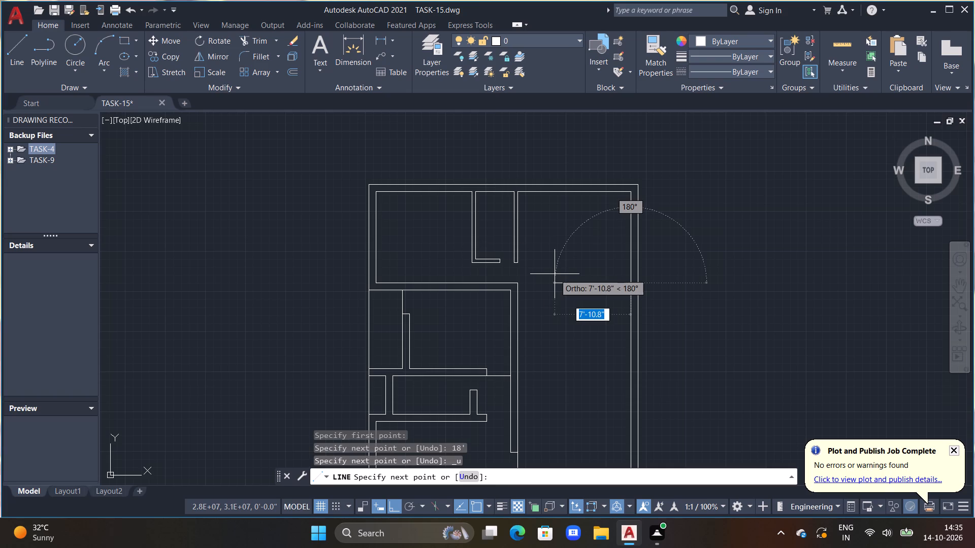
type("10")
type("'6\"")
key("Return")
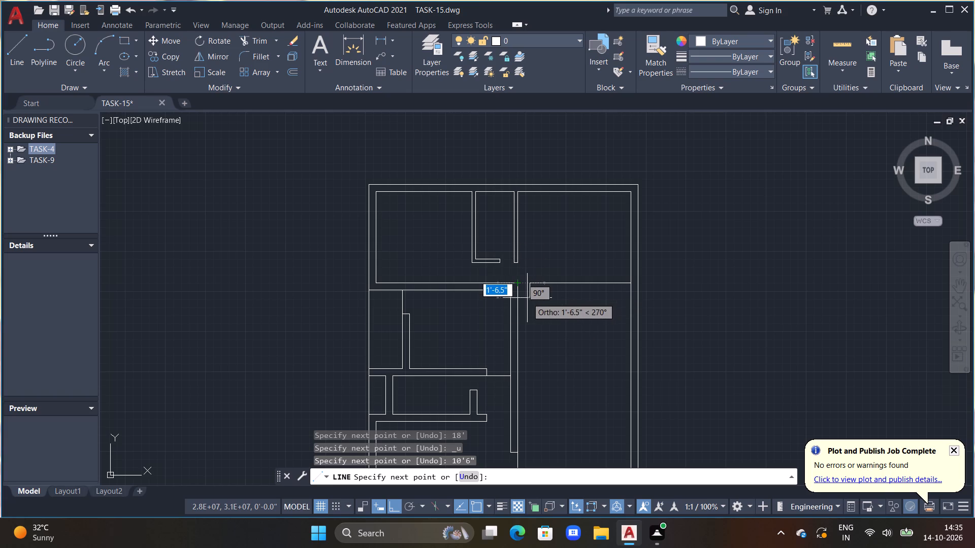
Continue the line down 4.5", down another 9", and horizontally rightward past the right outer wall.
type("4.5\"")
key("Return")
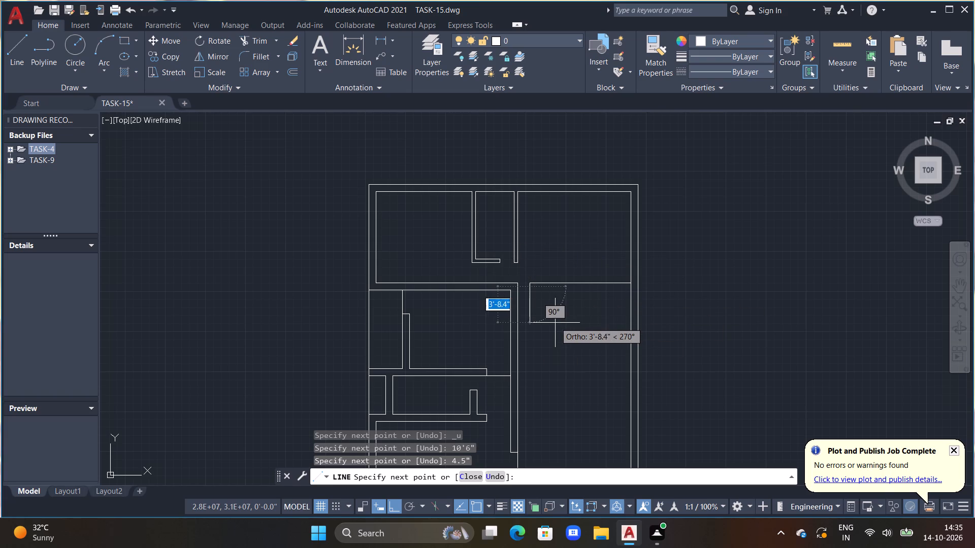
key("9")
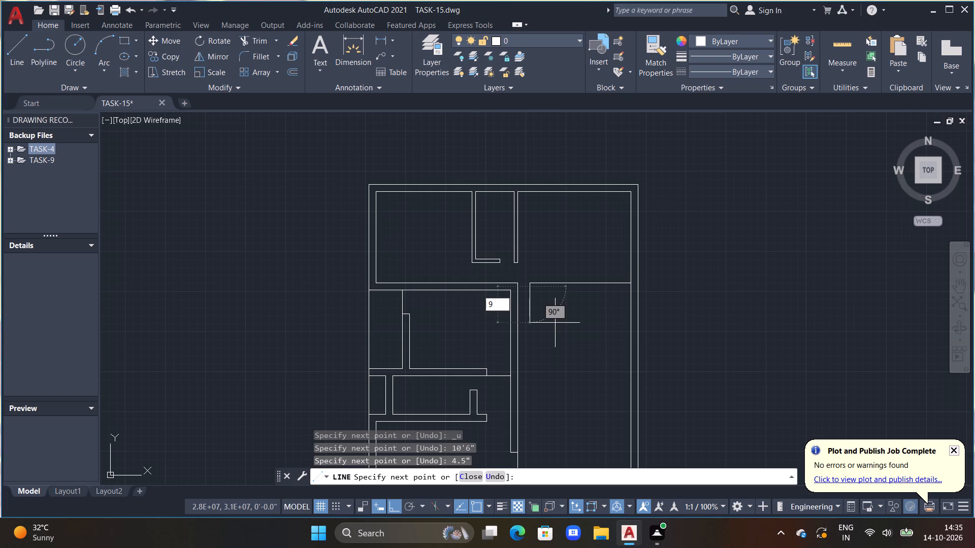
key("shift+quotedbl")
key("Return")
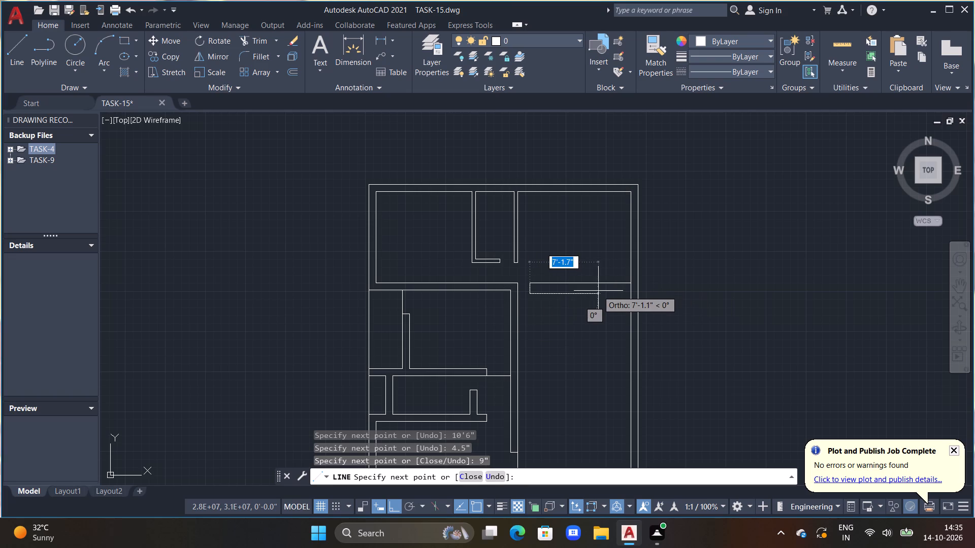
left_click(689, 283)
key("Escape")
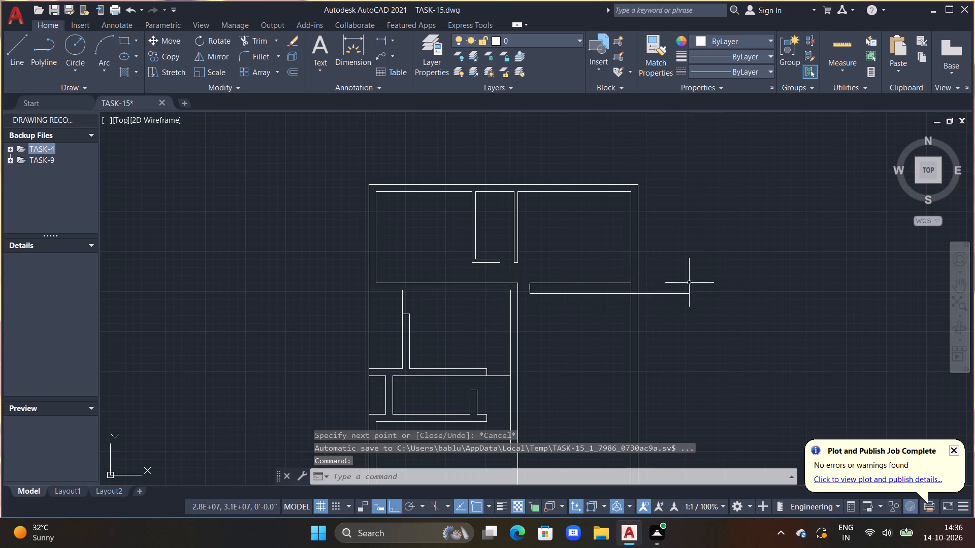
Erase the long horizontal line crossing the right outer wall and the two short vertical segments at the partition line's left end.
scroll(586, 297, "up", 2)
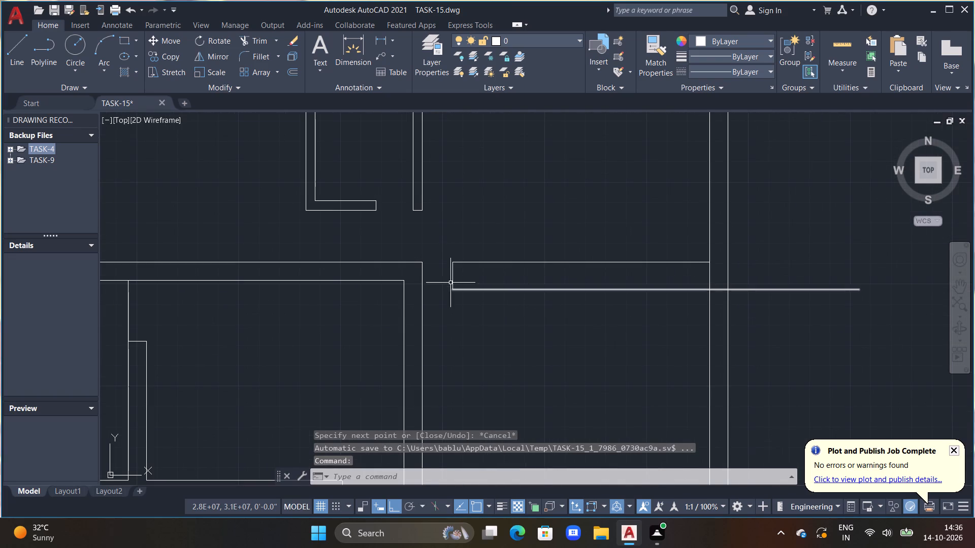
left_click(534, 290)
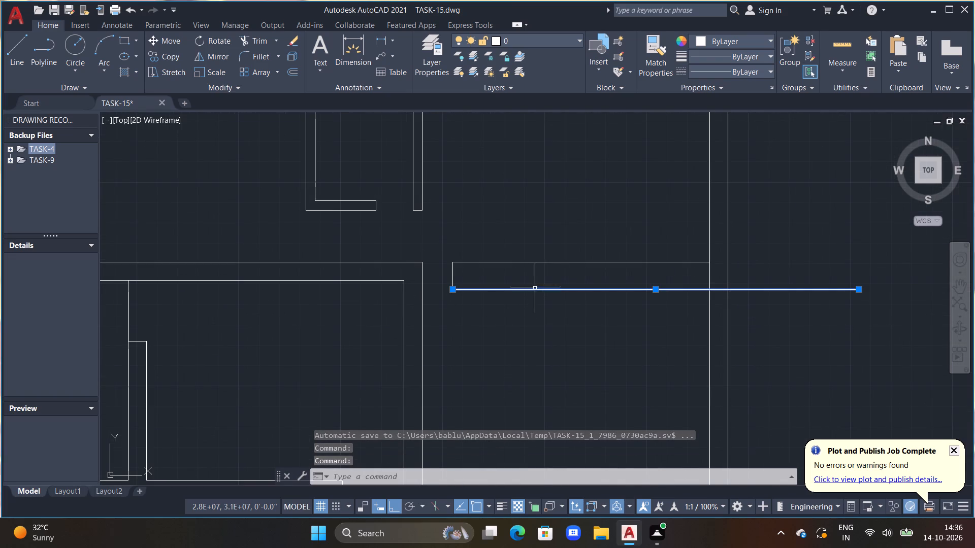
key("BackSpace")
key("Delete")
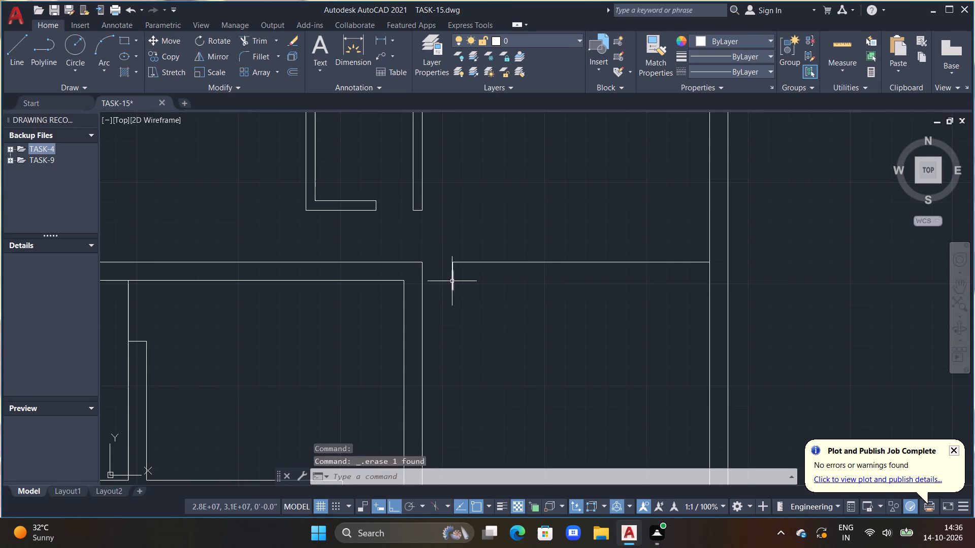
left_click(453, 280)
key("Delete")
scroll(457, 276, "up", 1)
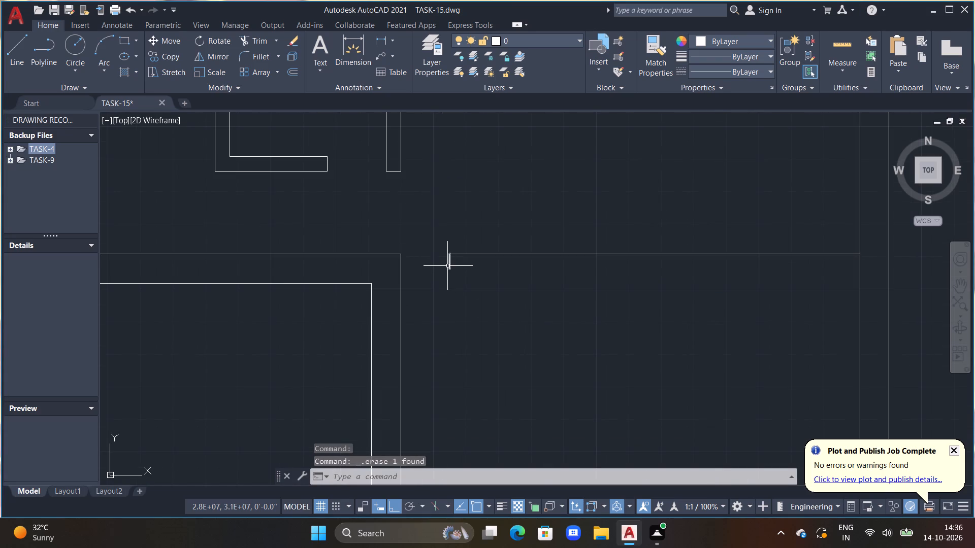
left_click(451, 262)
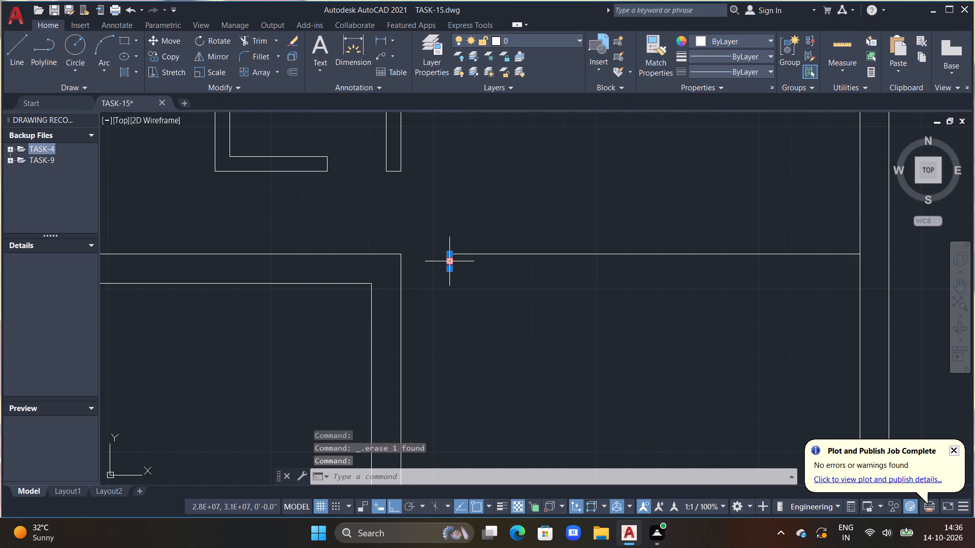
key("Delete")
Offset the new horizontal partition line 9" downward.
type("OFF")
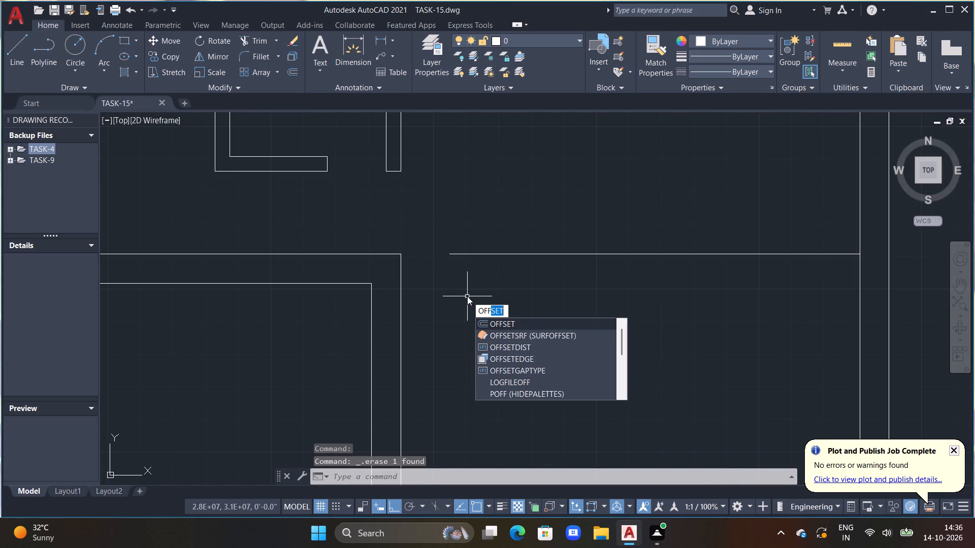
key("space")
type("9\"")
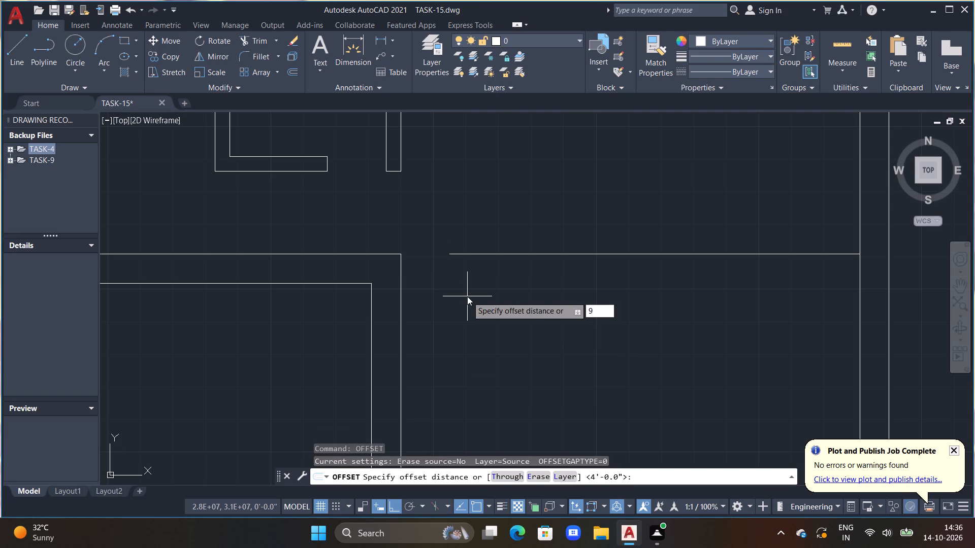
key("Return")
left_click(510, 250)
left_click(512, 254)
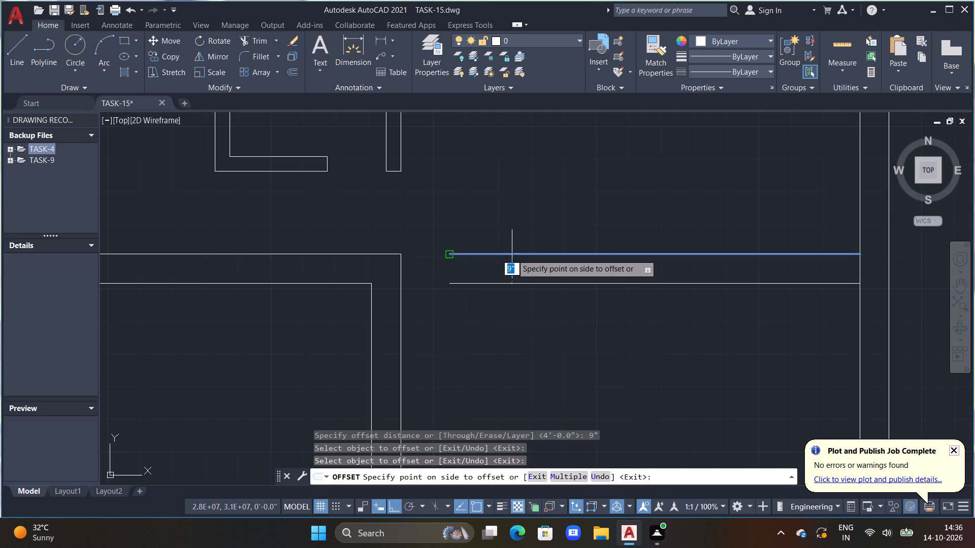
left_click(513, 295)
scroll(509, 296, "down", 2)
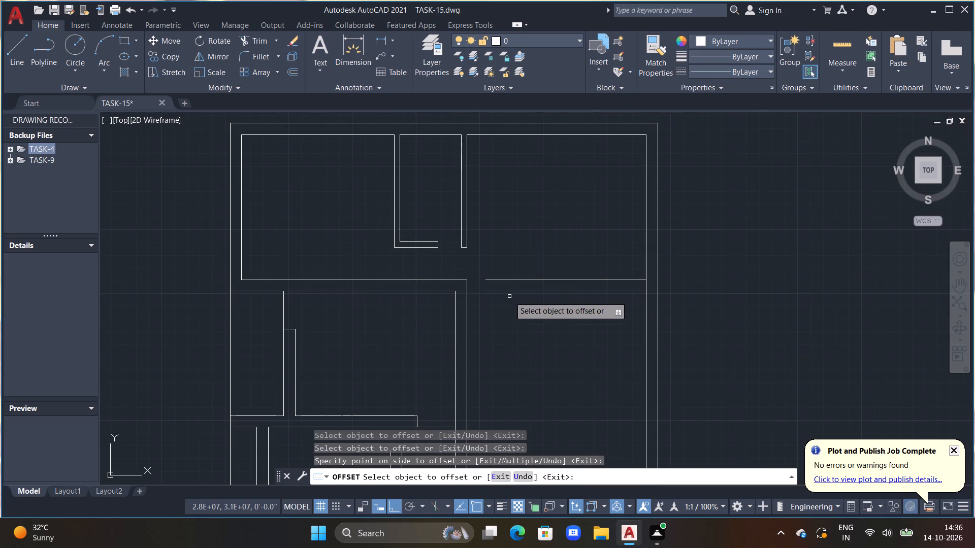
scroll(509, 296, "down", 1)
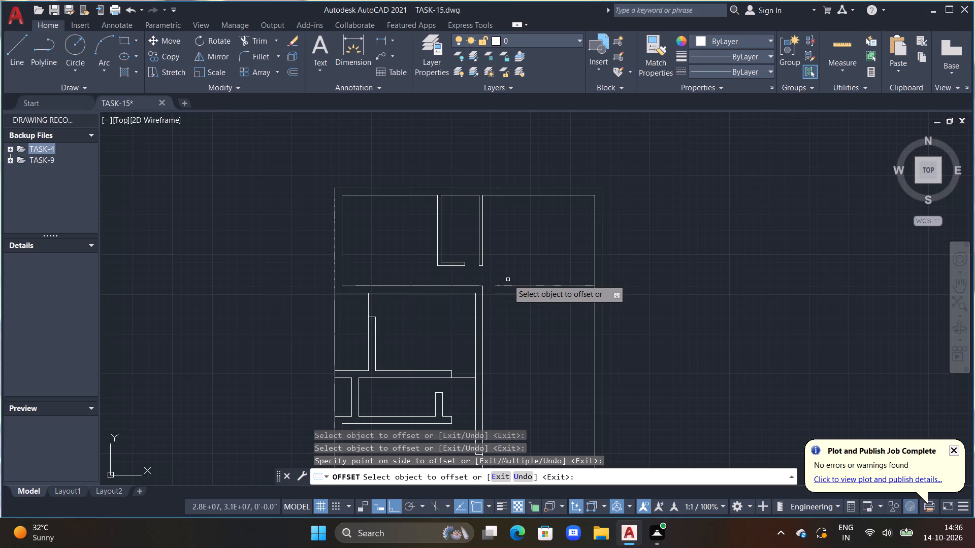
middle_click_drag(504, 315, 499, 312)
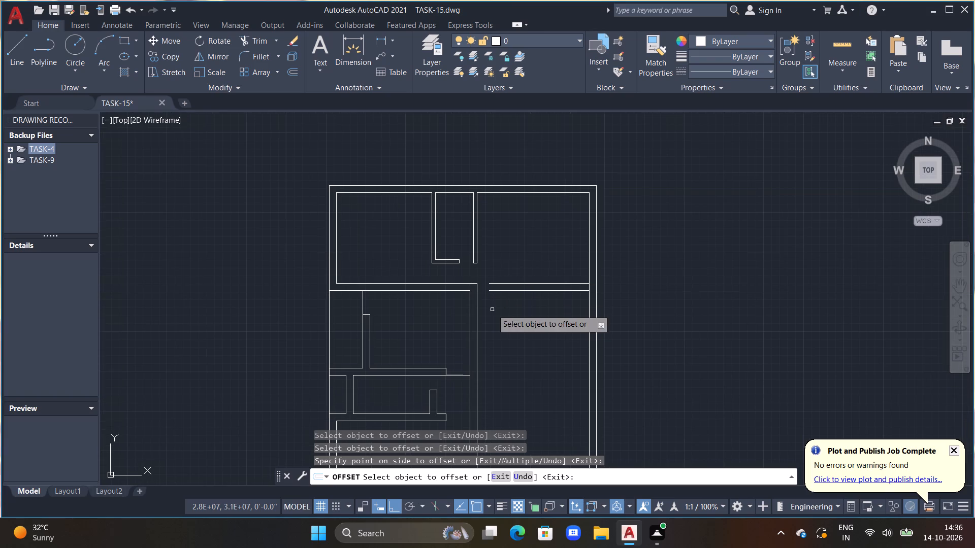
type("L")
key("space")
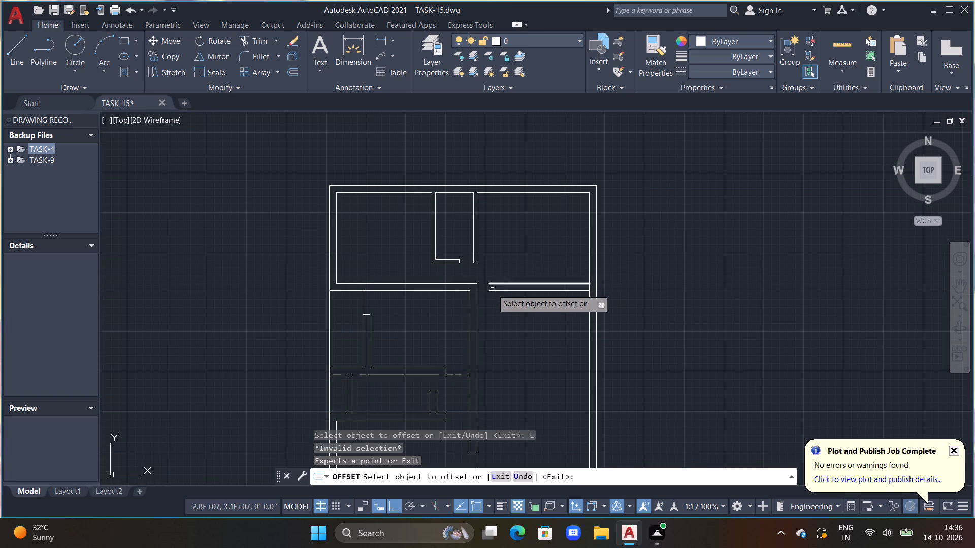
key("Escape")
key("Escape")
key("Escape")
key("Escape")
key("Escape")
key("Escape")
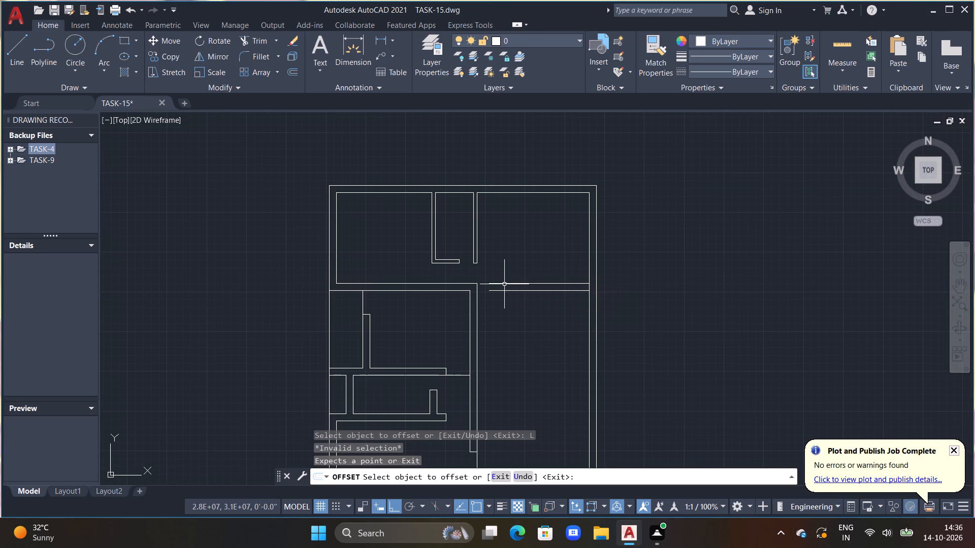
Extend both horizontal partition lines leftward to close the gap up to the central vertical wall.
type("EX")
key("space")
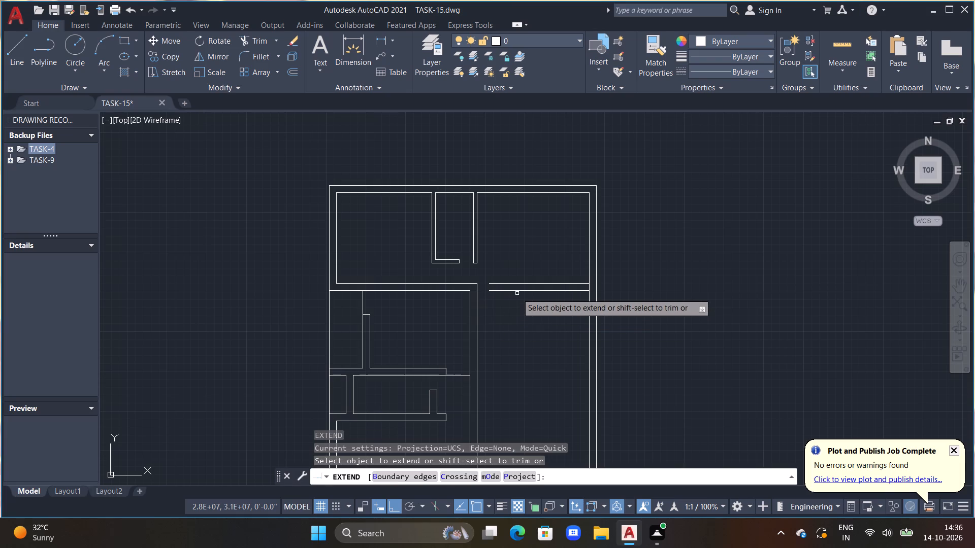
left_click(517, 291)
left_click(517, 283)
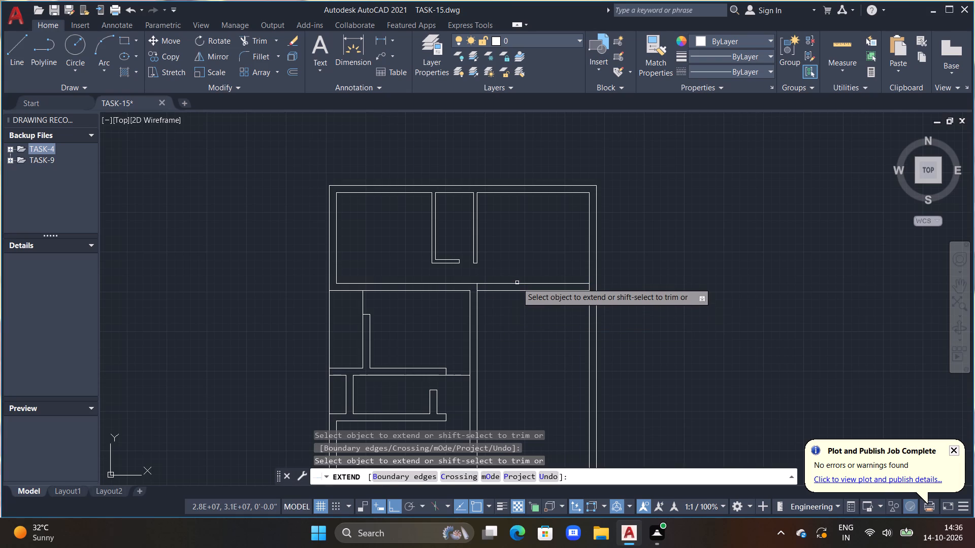
key("Escape")
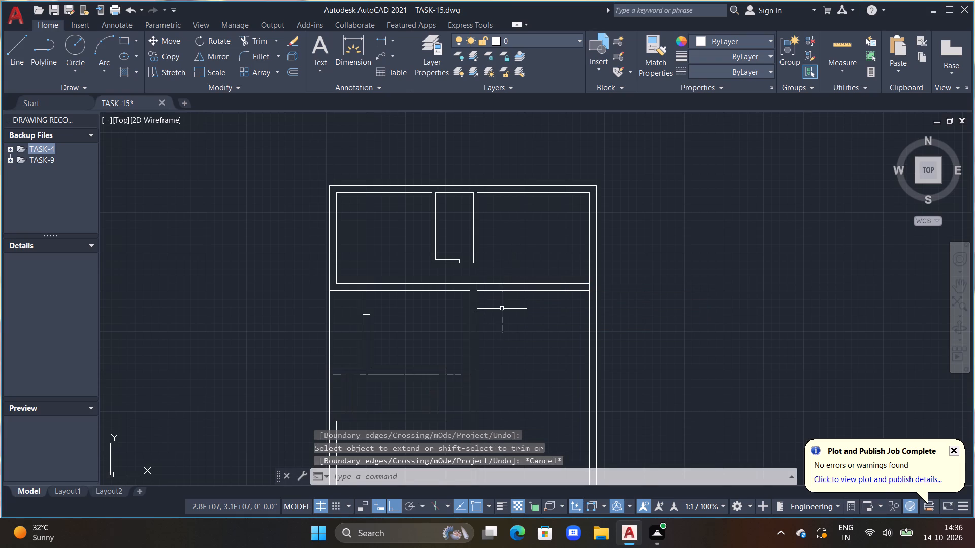
key("Escape")
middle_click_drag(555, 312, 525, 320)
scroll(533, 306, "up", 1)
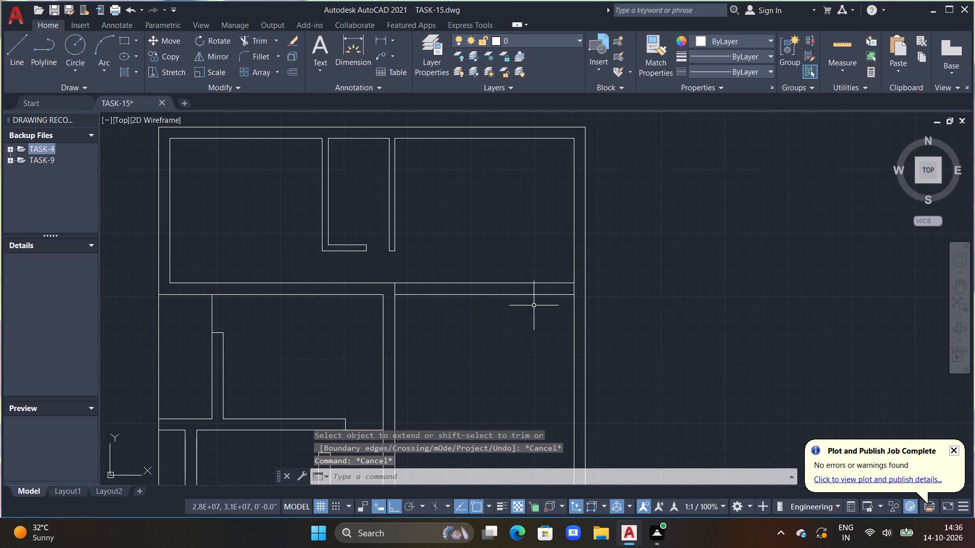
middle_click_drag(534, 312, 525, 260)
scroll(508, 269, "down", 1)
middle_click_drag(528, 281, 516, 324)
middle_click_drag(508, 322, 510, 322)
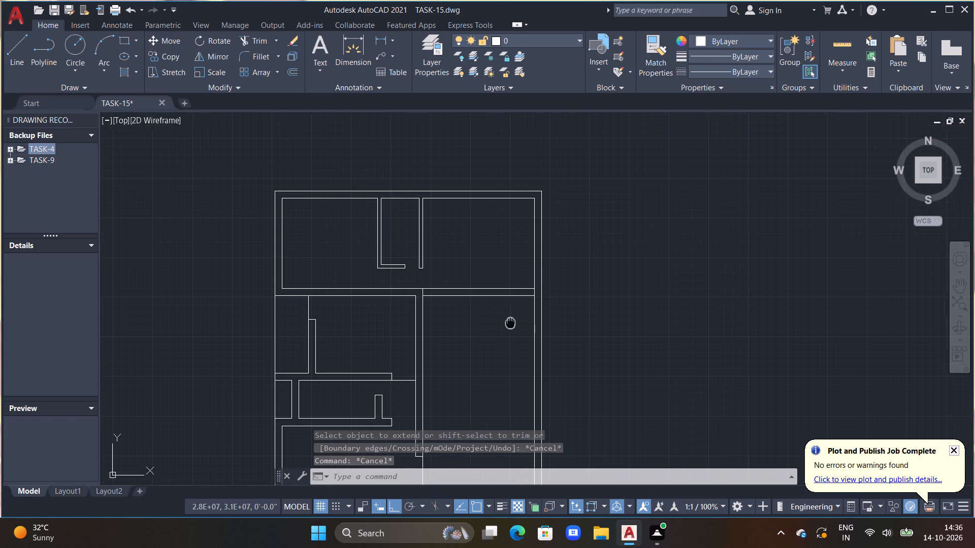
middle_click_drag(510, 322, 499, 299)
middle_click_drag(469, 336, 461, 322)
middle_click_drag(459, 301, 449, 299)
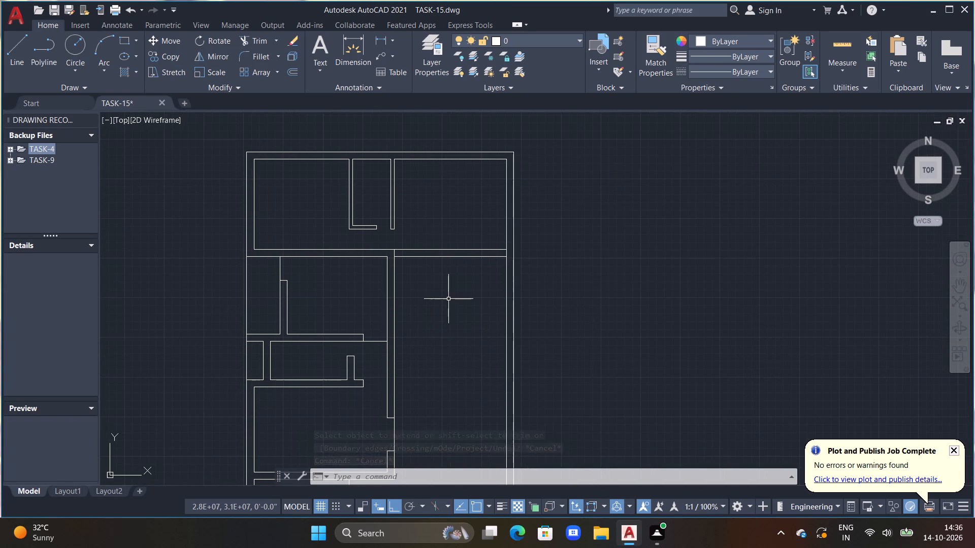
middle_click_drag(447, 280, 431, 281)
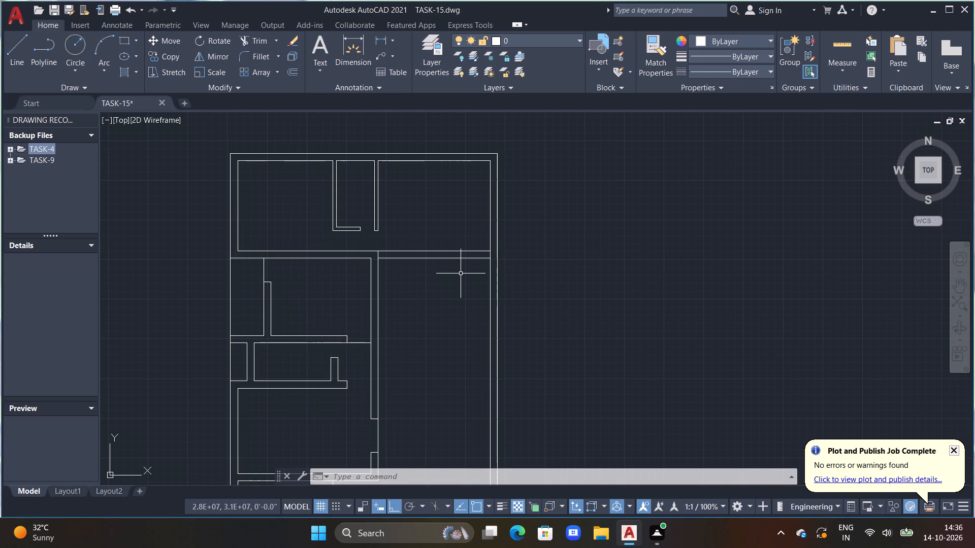
Offset the inner line of the right outer wall 3' to the left.
type("OFF")
key("space")
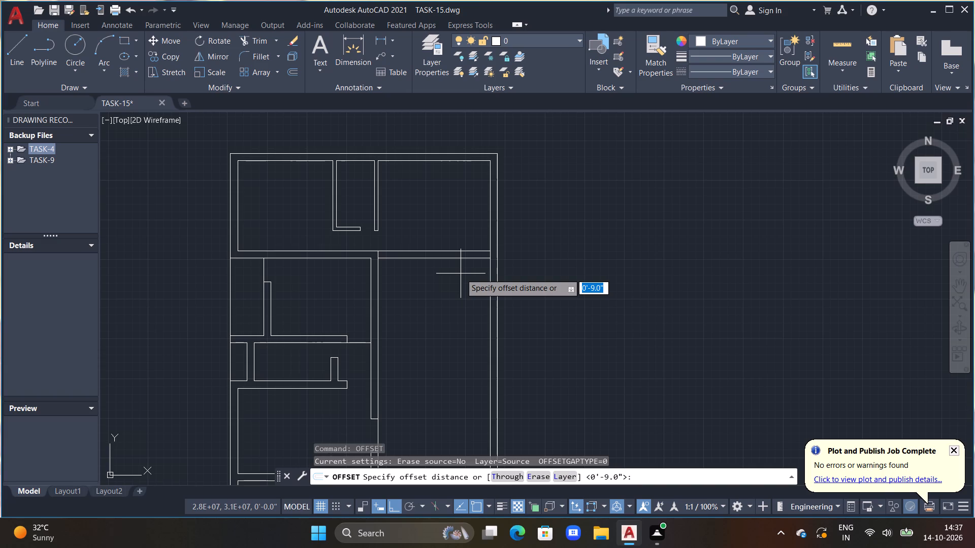
key("3")
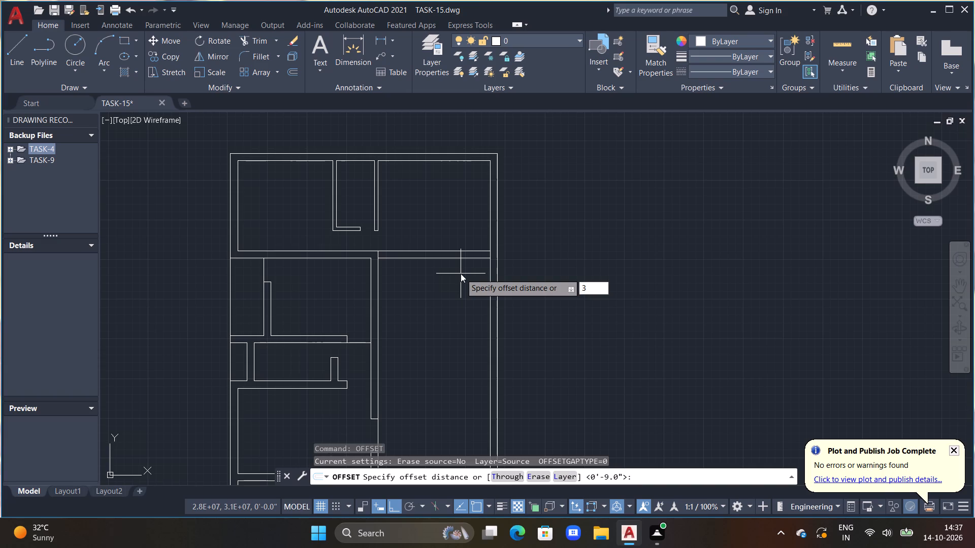
key("apostrophe")
key("Return")
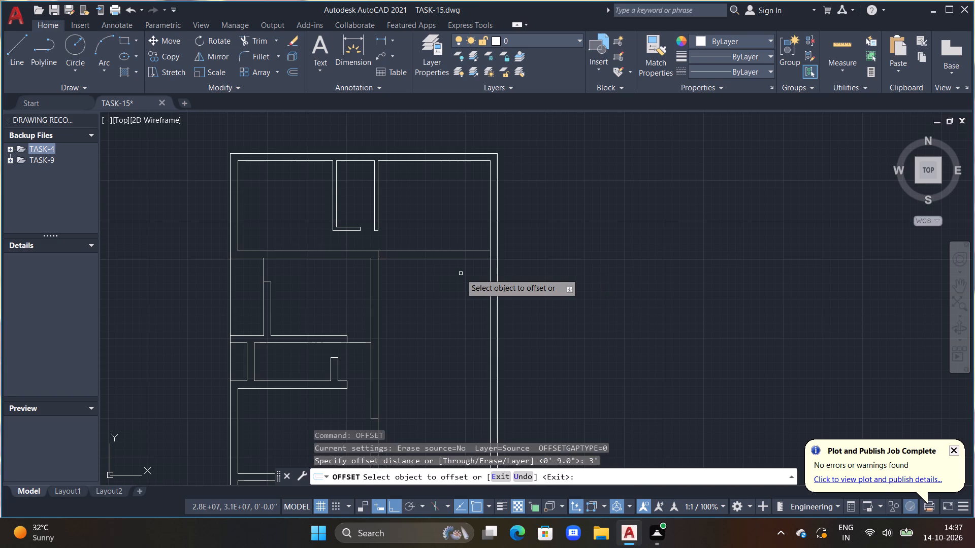
left_click_drag(491, 323, 466, 322)
left_click(425, 327)
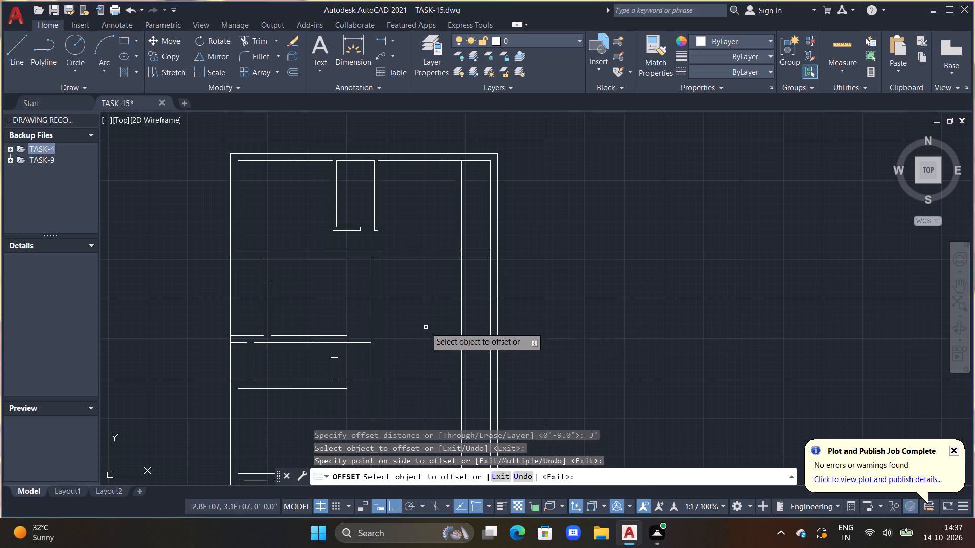
Offset the vertical line 3' inside the right outer wall by 9" to the left.
left_click_drag(463, 325, 458, 324)
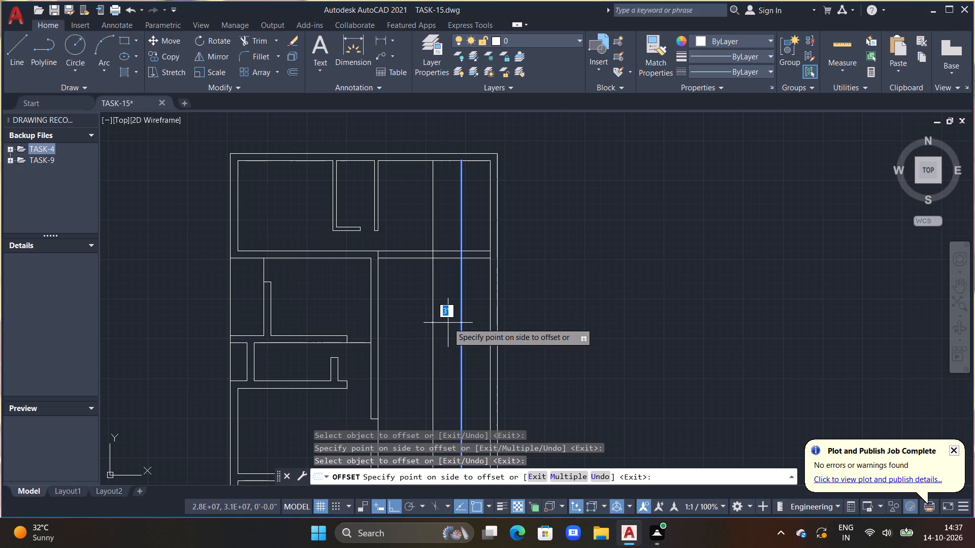
type("9\"")
key("Return")
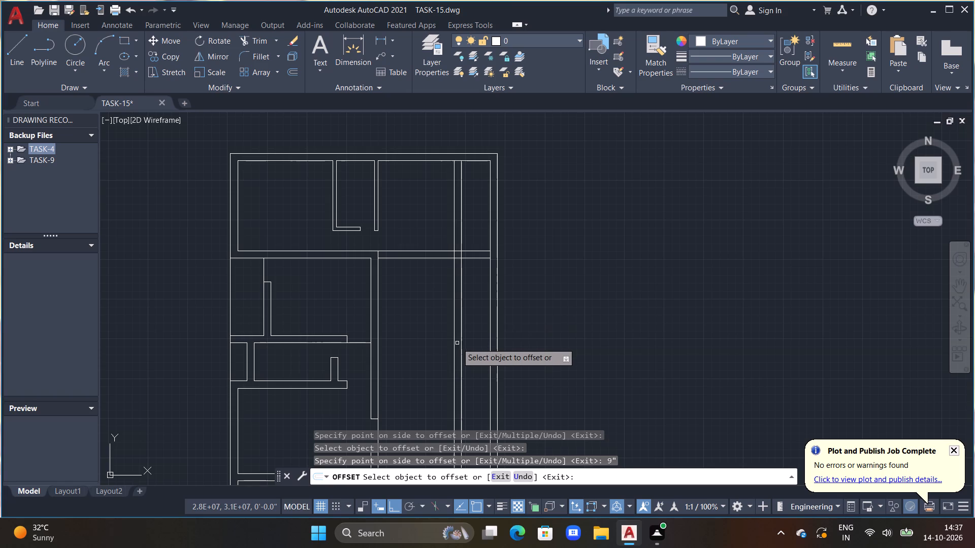
Offset the left line of the new 9" vertical pair 6'2" further left.
left_click(457, 343)
left_click_drag(456, 342, 449, 344)
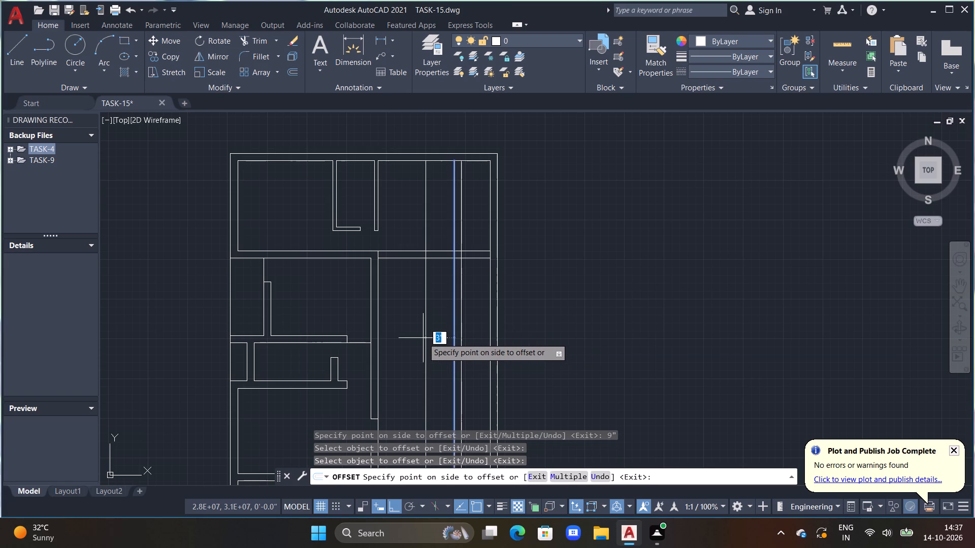
type("6'2\"")
key("Return")
key("Escape")
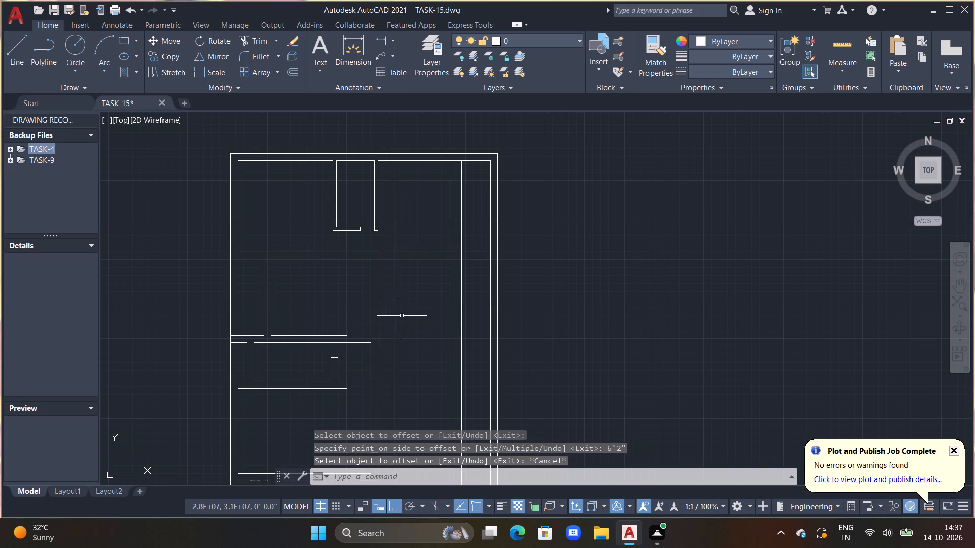
Offset the new vertical line nearest the central wall 9" to the right to form a second vertical wall.
type("OFF")
key("space")
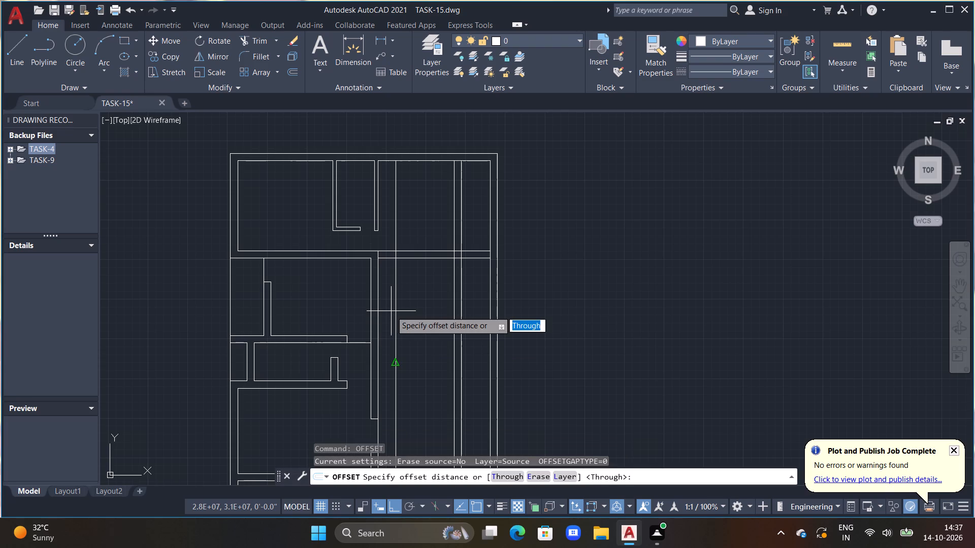
type("9\"")
key("Return")
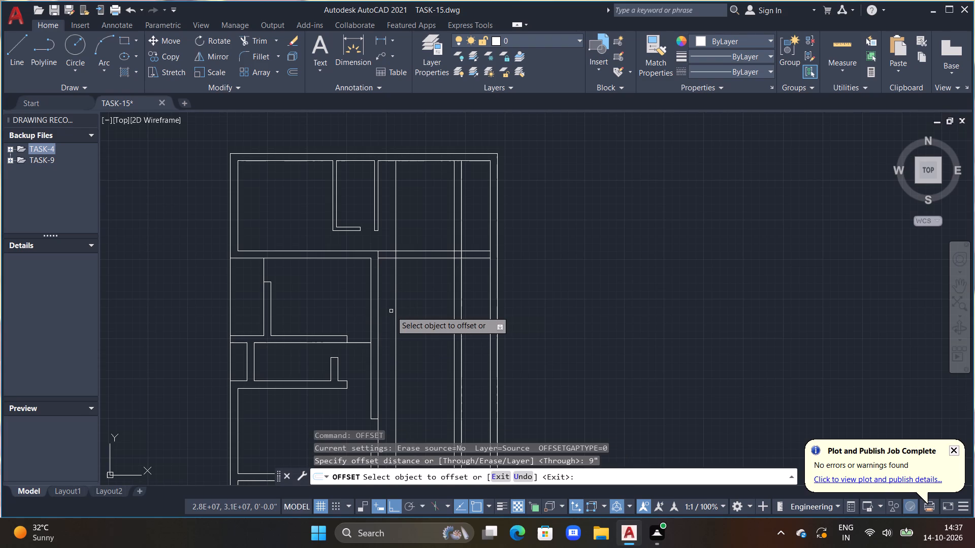
left_click_drag(396, 318, 402, 323)
left_click(435, 339)
key("Escape")
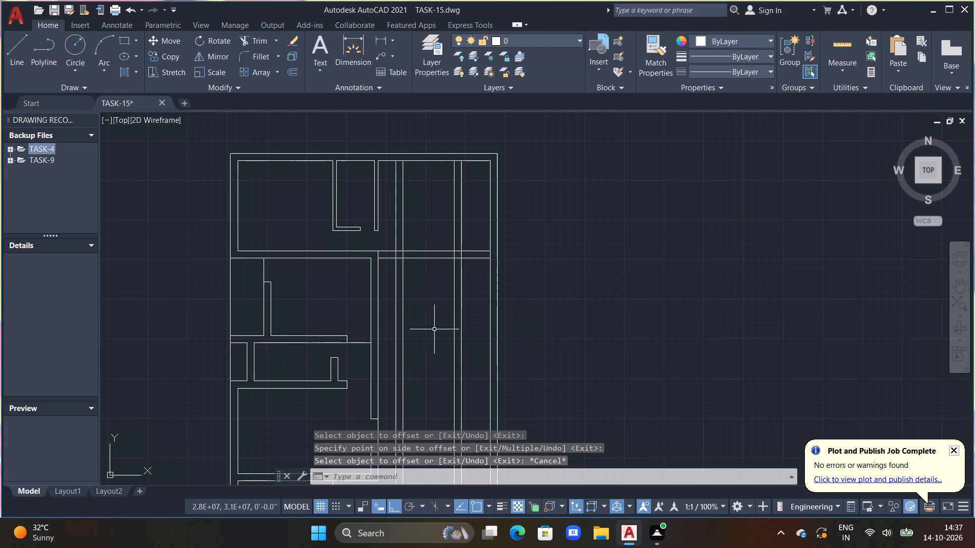
Trim the four new vertical lines where they run above the horizontal partition through the upper-right room.
key("t")
type("R")
key("space")
left_click_drag(387, 198, 470, 225)
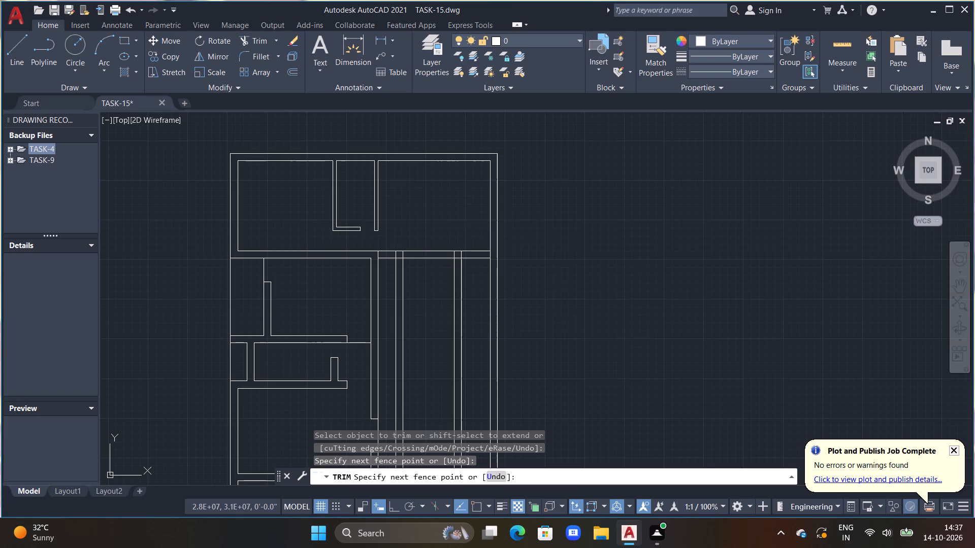
scroll(414, 257, "up", 1)
scroll(409, 258, "down", 1)
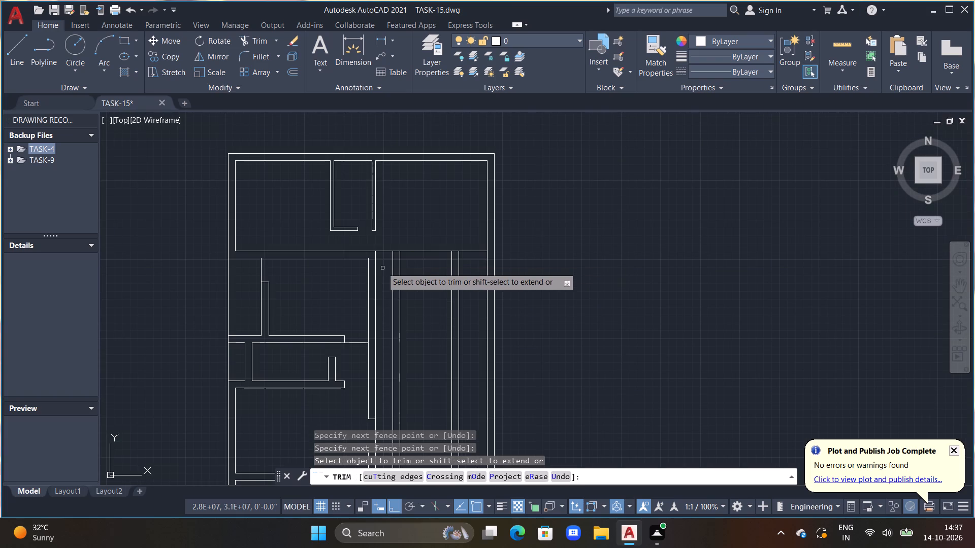
Trim both horizontal partition lines between the central wall and the new vertical wall, plus the lower line inside that wall's end.
left_click_drag(382, 266, 388, 237)
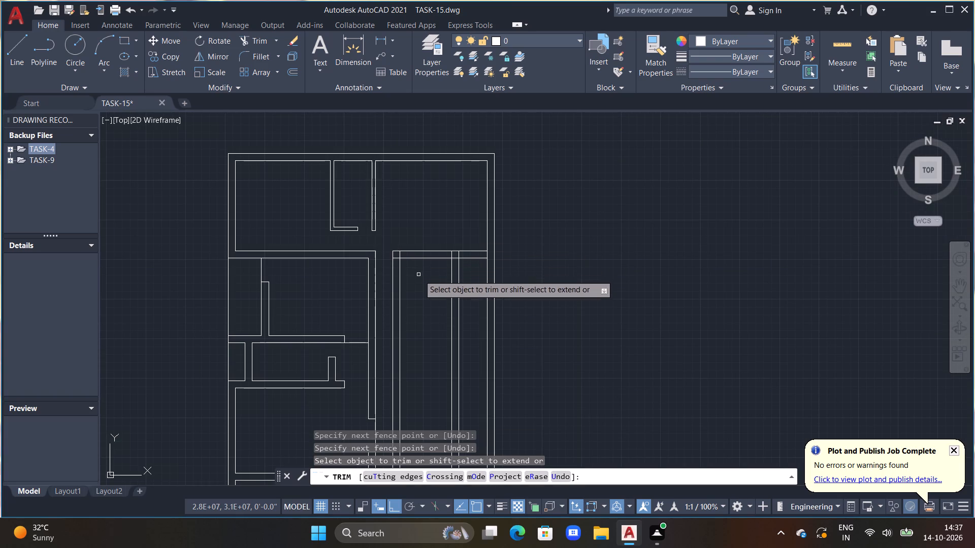
middle_click_drag(422, 271, 444, 260)
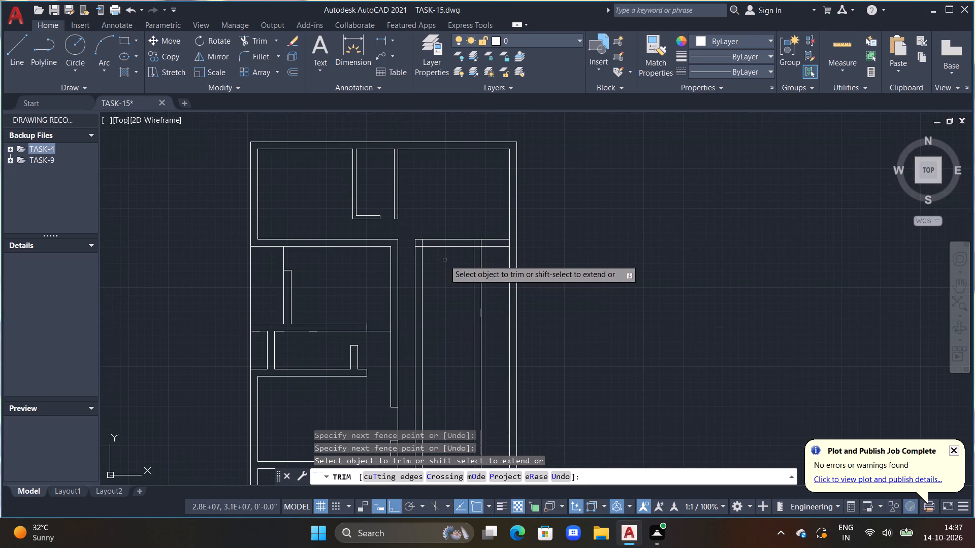
middle_click_drag(449, 266, 451, 285)
middle_click_drag(441, 319, 441, 246)
scroll(441, 246, "up", 1)
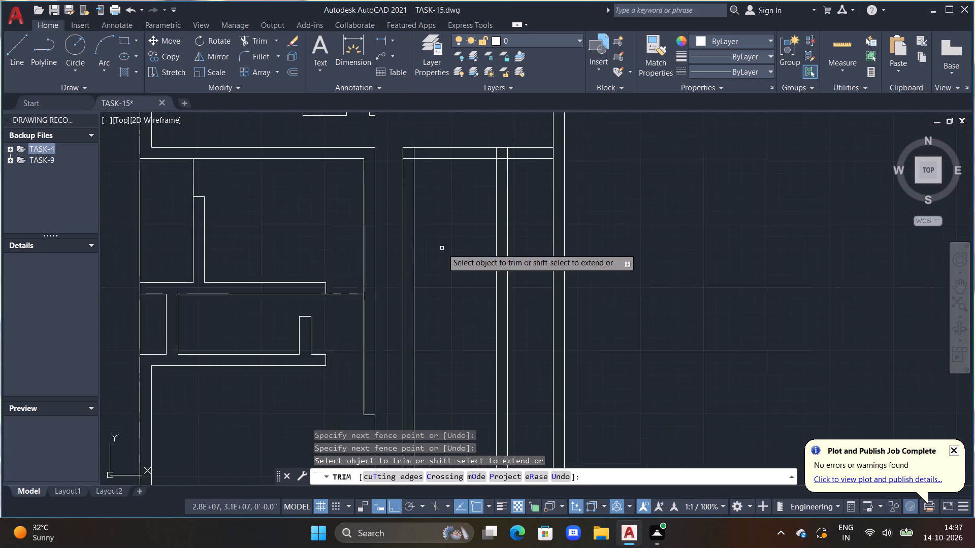
scroll(451, 253, "down", 1)
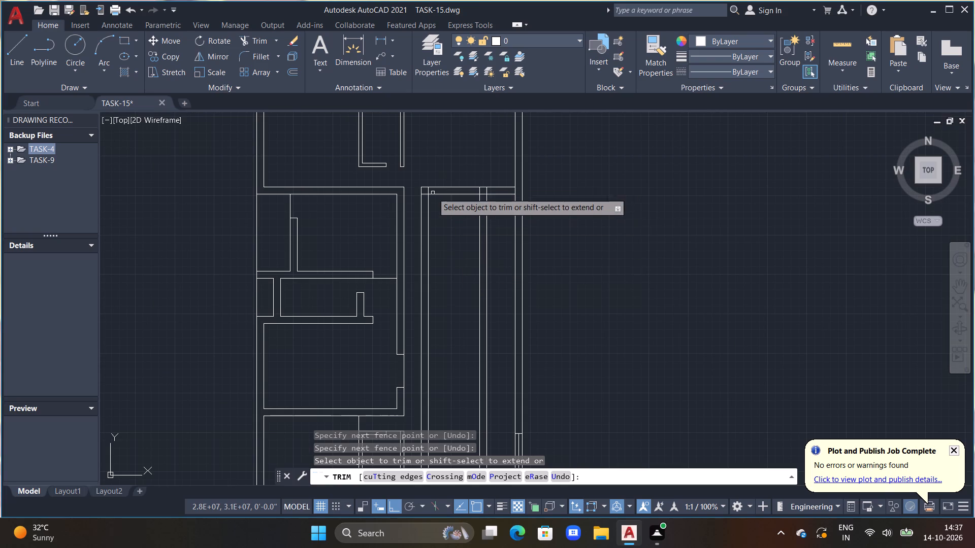
scroll(433, 191, "up", 2)
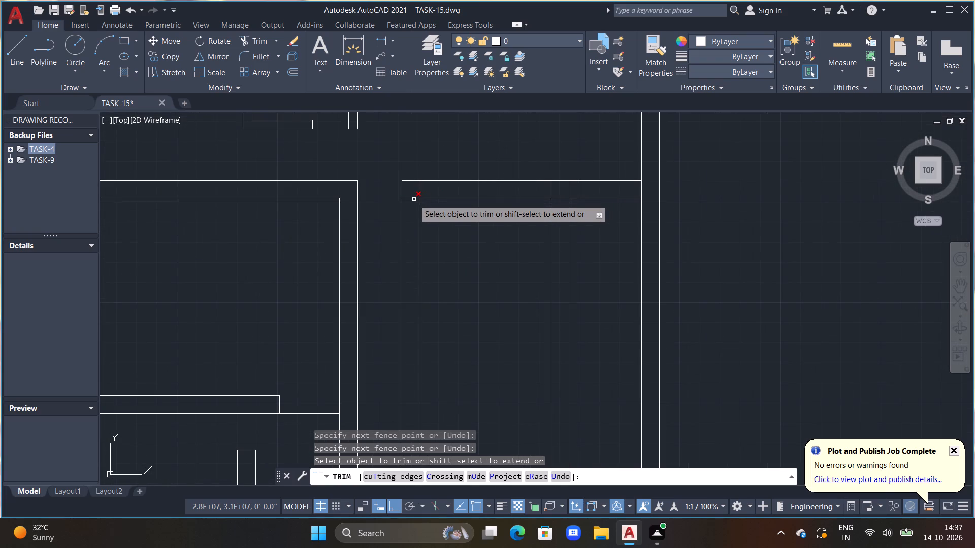
left_click(414, 199)
key("Escape")
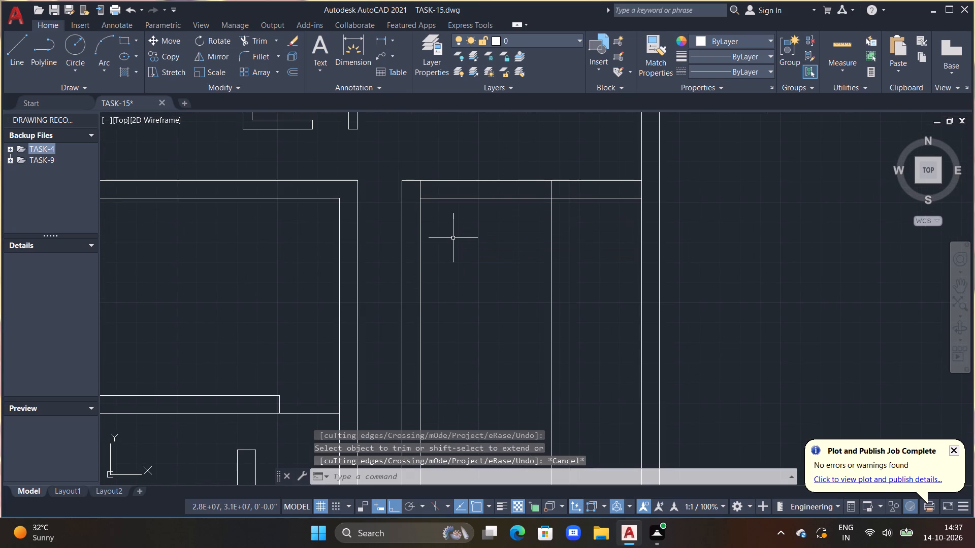
key("Escape")
Offset the right line of the new vertical wall beside the central wall 2'6" to the right.
type("OFF")
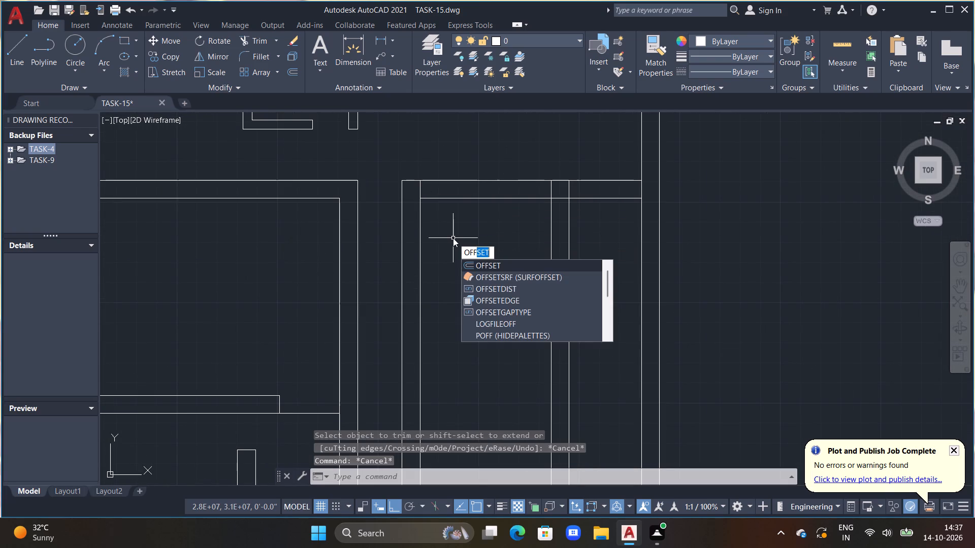
key("space")
type("2'6\"")
key("Return")
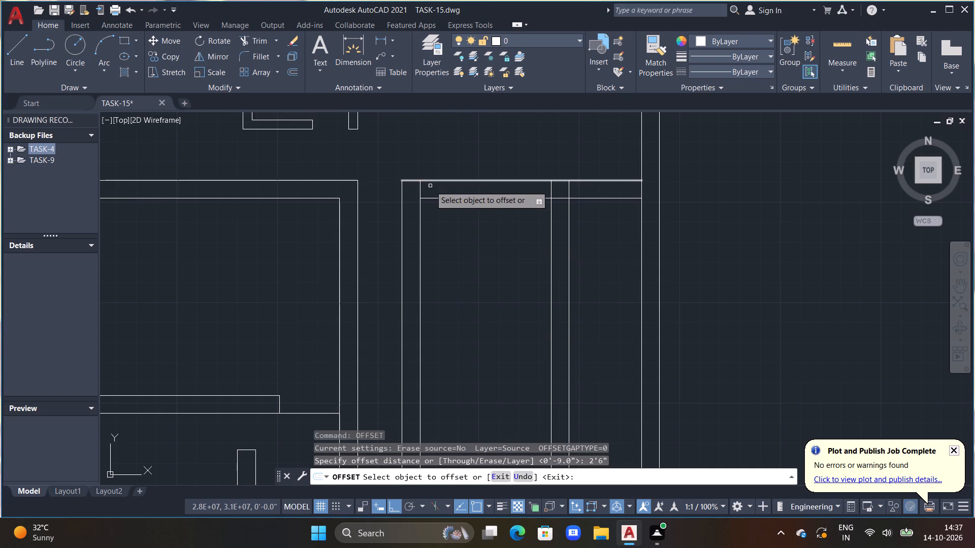
left_click(422, 194)
left_click(420, 193)
left_click(501, 203)
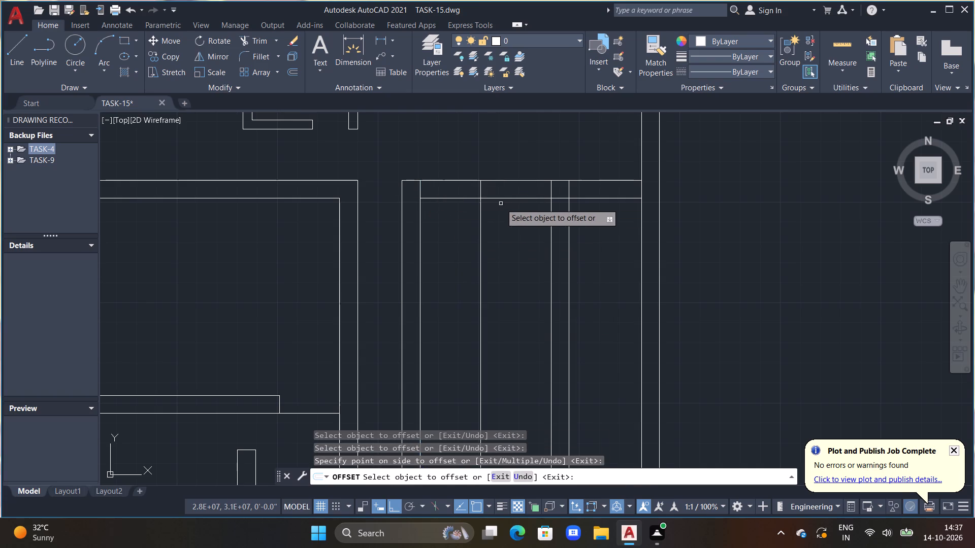
key("Escape")
Trim the 2'6" guide line below the partition and both partition lines left of it to cut a door opening.
key("t")
type("R")
key("space")
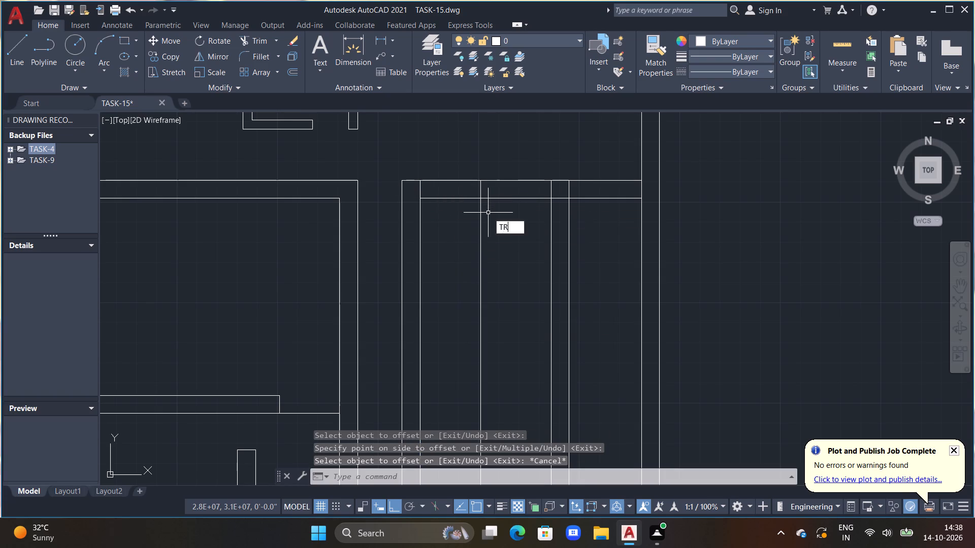
left_click_drag(464, 240, 497, 227)
left_click_drag(474, 219, 457, 157)
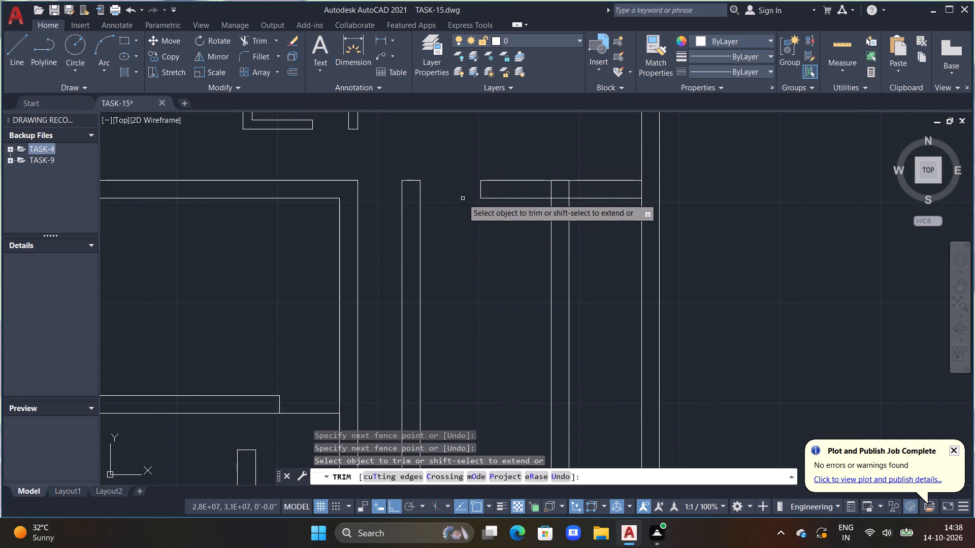
Trim the two vertical line segments inside the remaining horizontal partition next to the right outer wall.
scroll(475, 240, "down", 1)
middle_click_drag(475, 240, 459, 218)
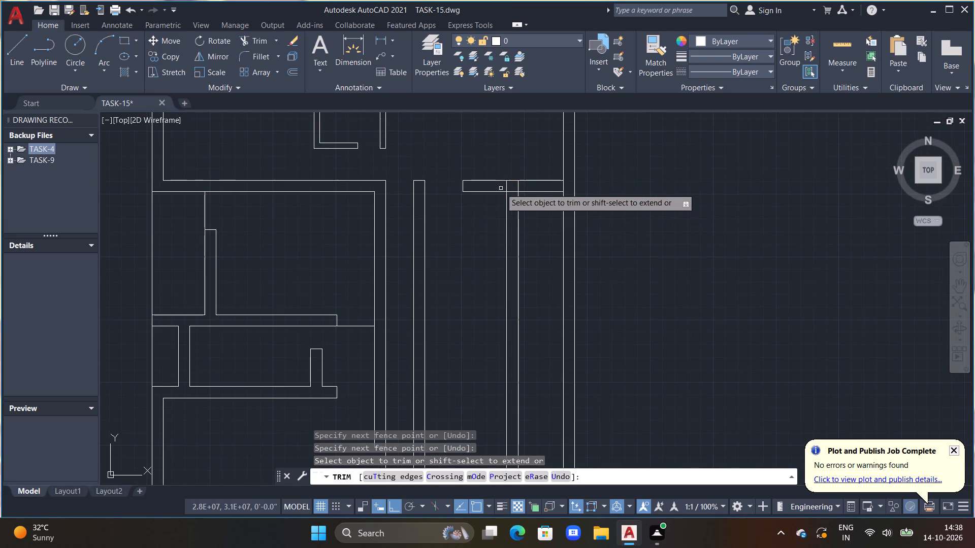
left_click(501, 188)
left_click(519, 186)
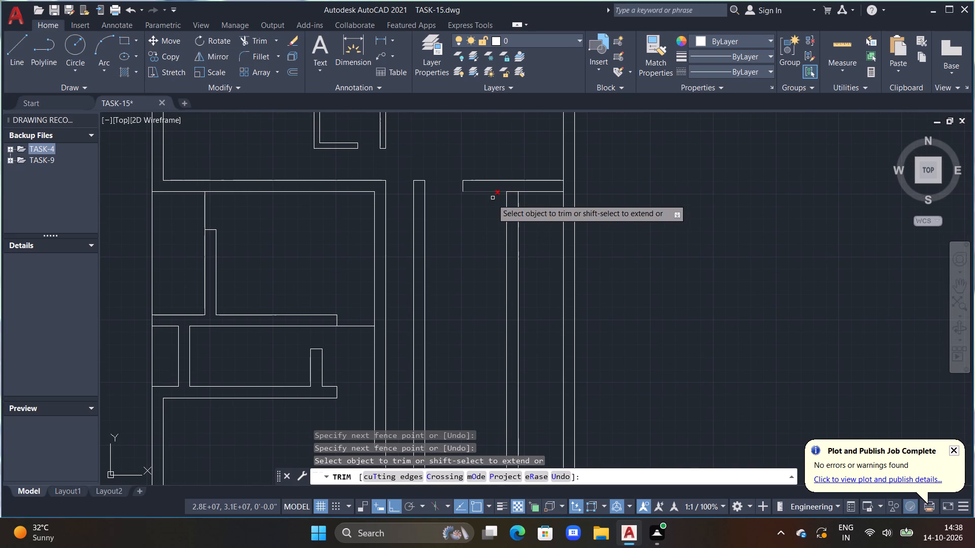
scroll(498, 254, "down", 1)
middle_click_drag(498, 264, 499, 227)
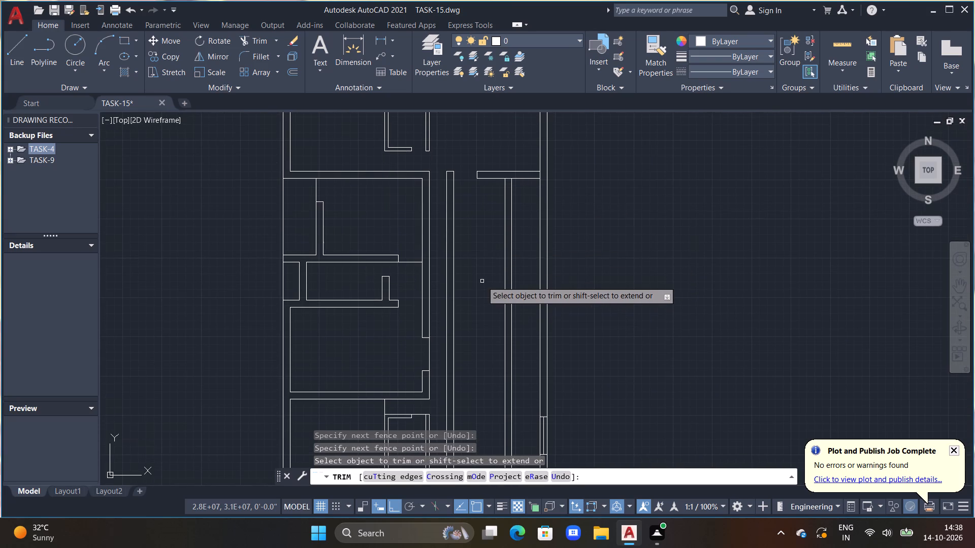
key("Escape")
key("Escape")
key("Escape")
Offset the lower line of the short right-hand horizontal partition 7'5" downward.
type("OFF")
key("space")
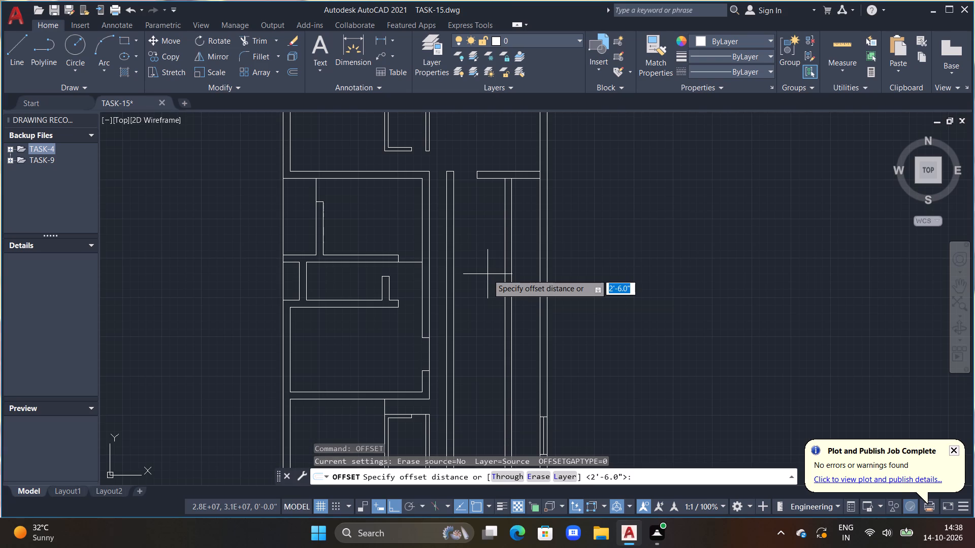
type("7'")
type("5\"")
key("Return")
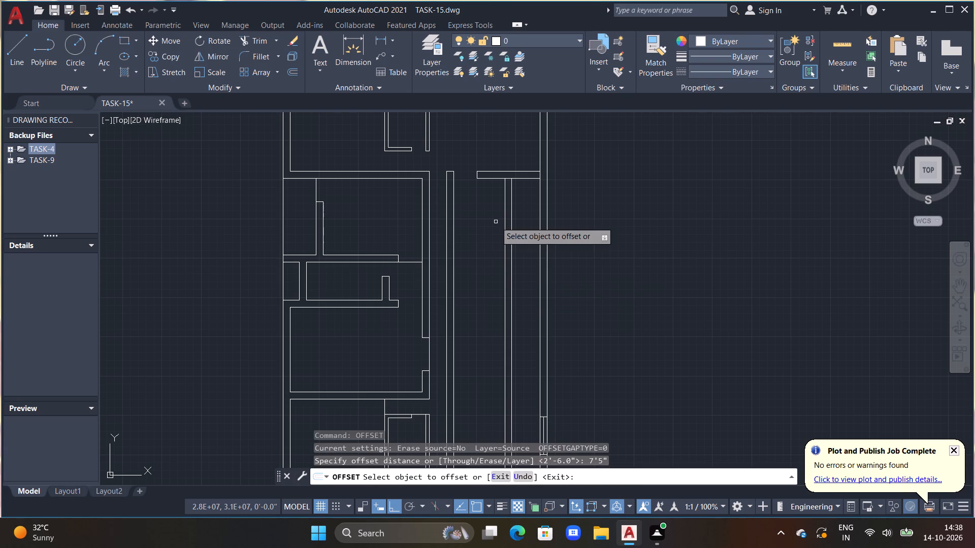
left_click(527, 178)
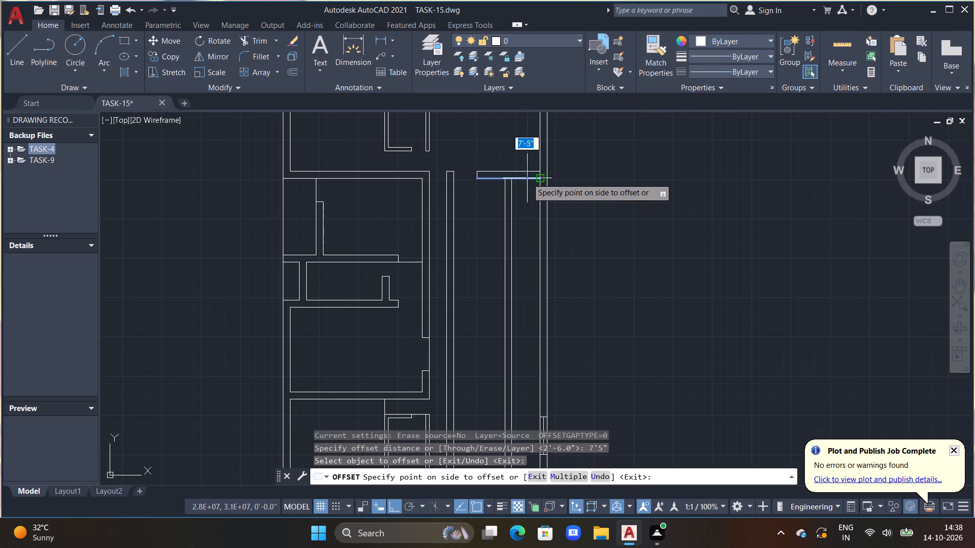
left_click_drag(504, 299, 515, 289)
Offset the new horizontal line 9" downward to give the lower partition its thickness.
left_click(532, 248)
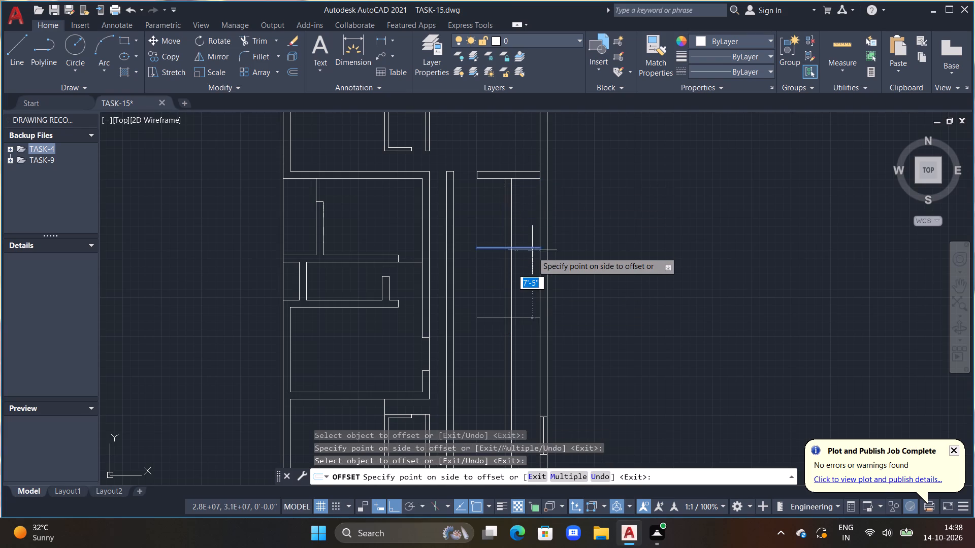
type("9\"")
key("Return")
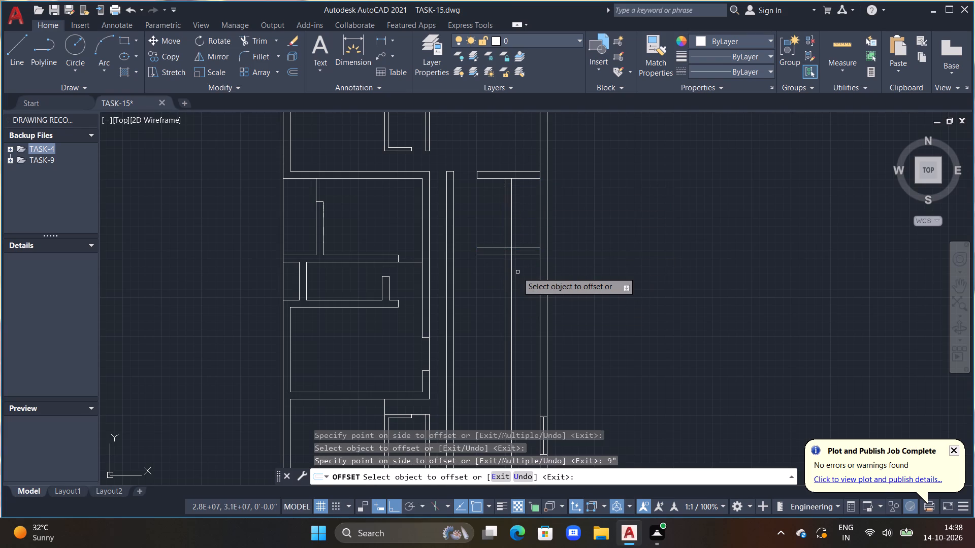
key("Escape")
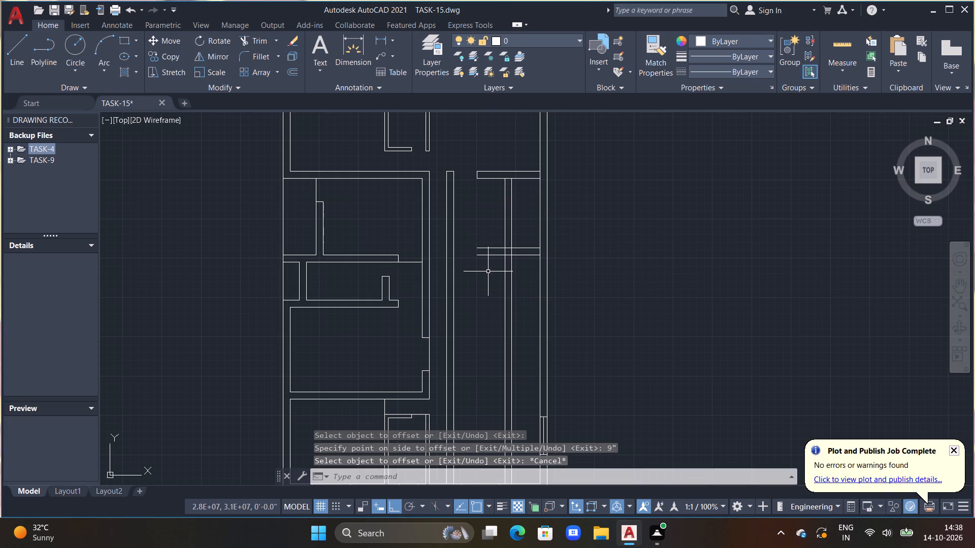
Extend both lines of the lower horizontal partition leftward to the vertical wall beside the central wall.
key("e")
type("X")
key("space")
left_click(490, 258)
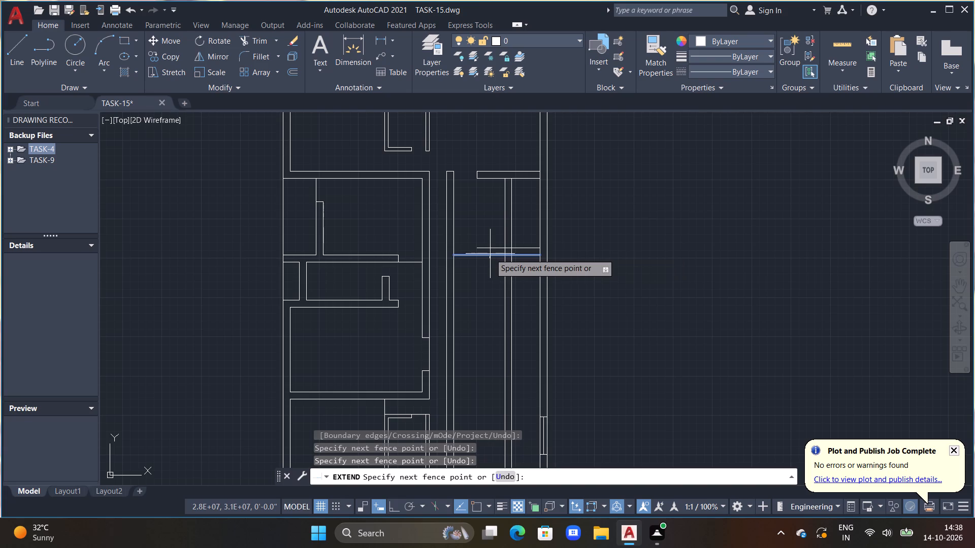
key("Escape")
type("EX")
key("space")
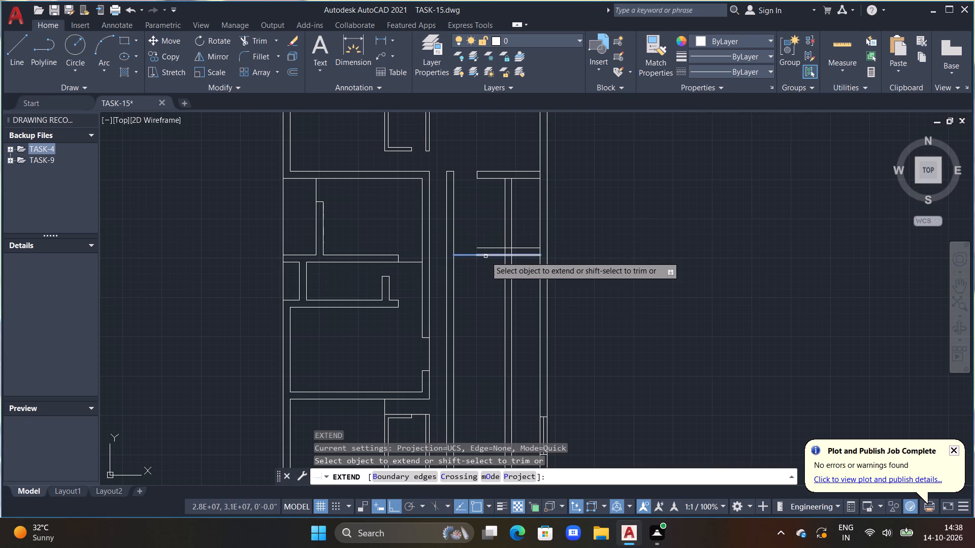
left_click(485, 256)
left_click(488, 249)
key("Escape")
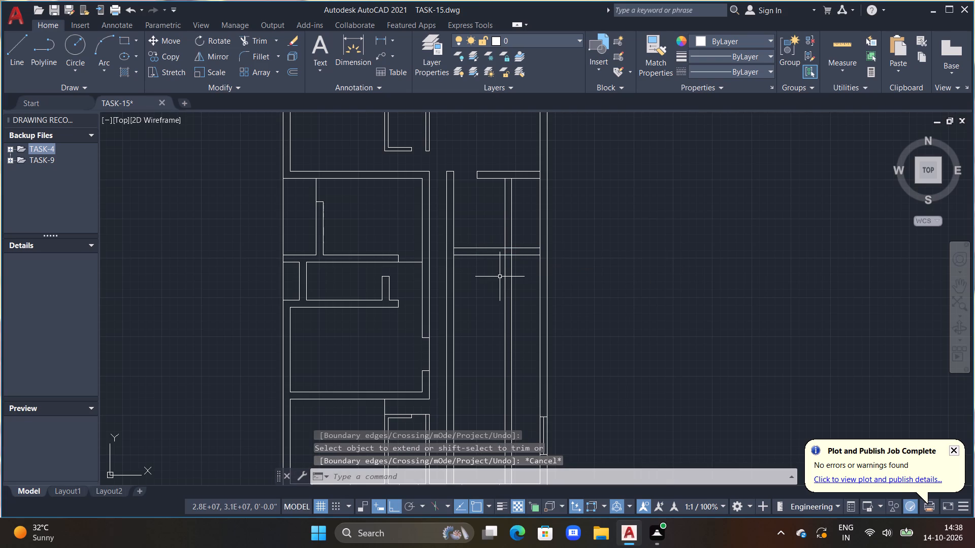
Trim the lower right-hand partition's junctions with the central wall, the vertical partition and the outer wall's inner line.
key("r")
key("Escape")
type("TR")
key("space")
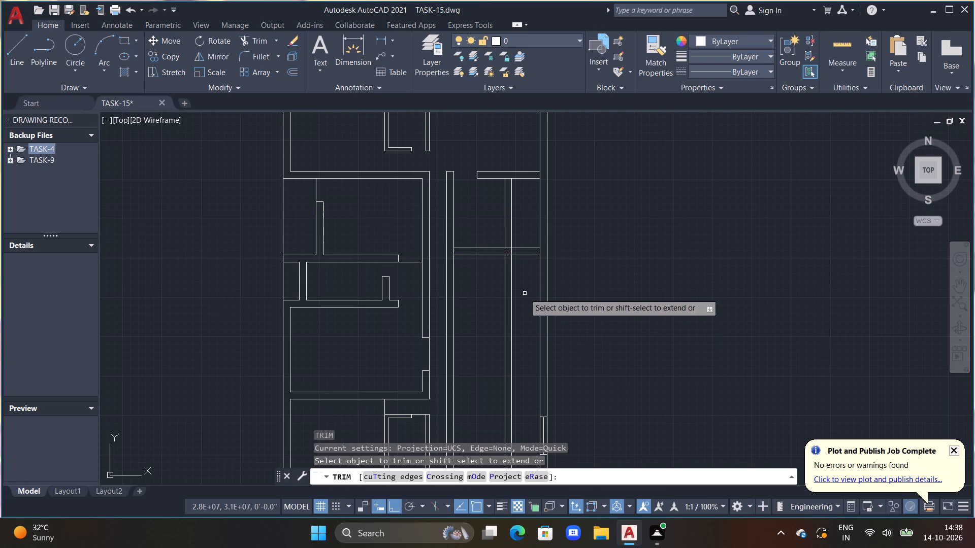
scroll(527, 243, "down", 1)
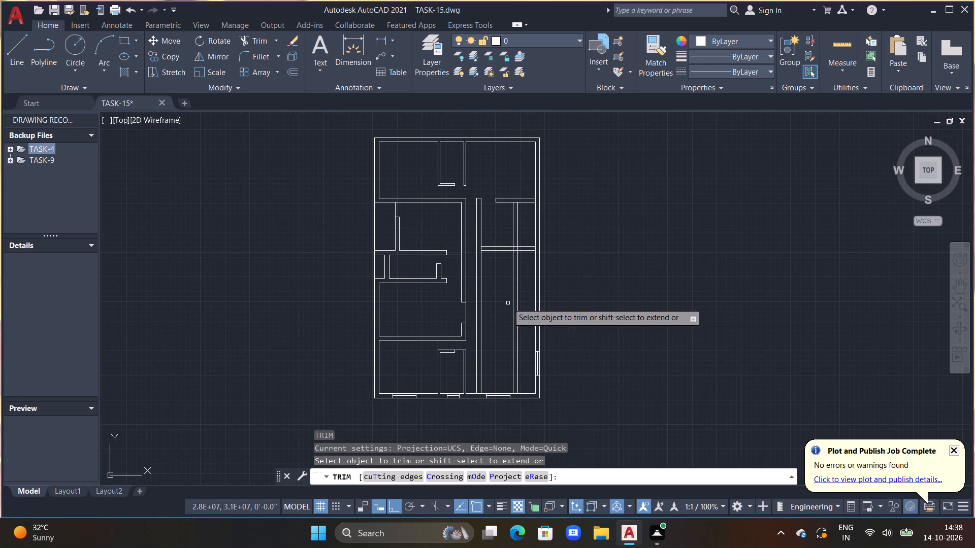
middle_click_drag(513, 302, 529, 264)
middle_click_drag(528, 264, 516, 307)
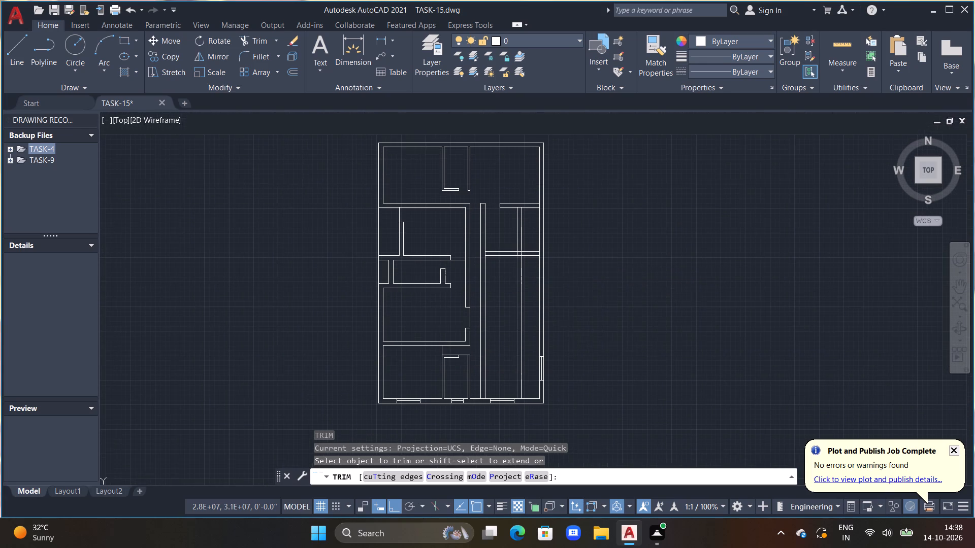
middle_click_drag(529, 262, 529, 319)
scroll(530, 293, "up", 2)
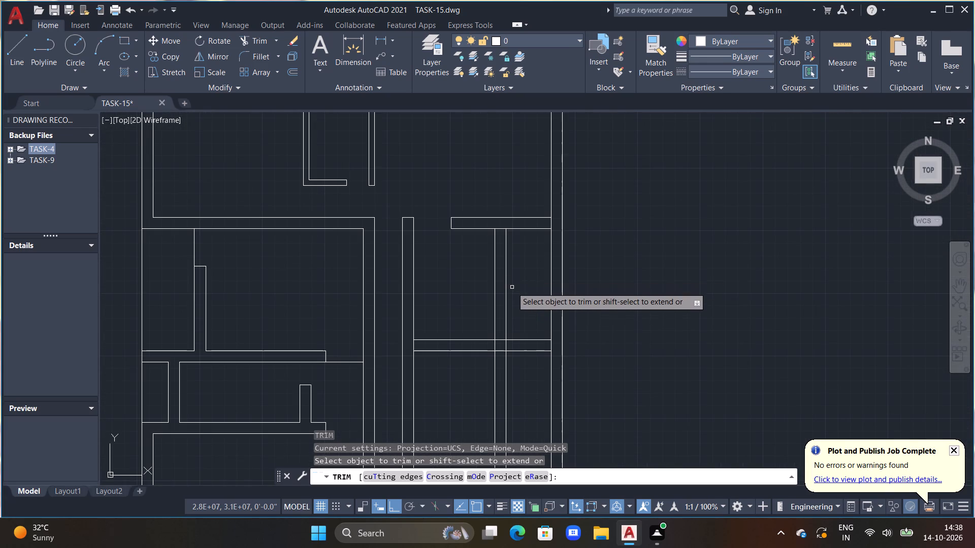
left_click(414, 344)
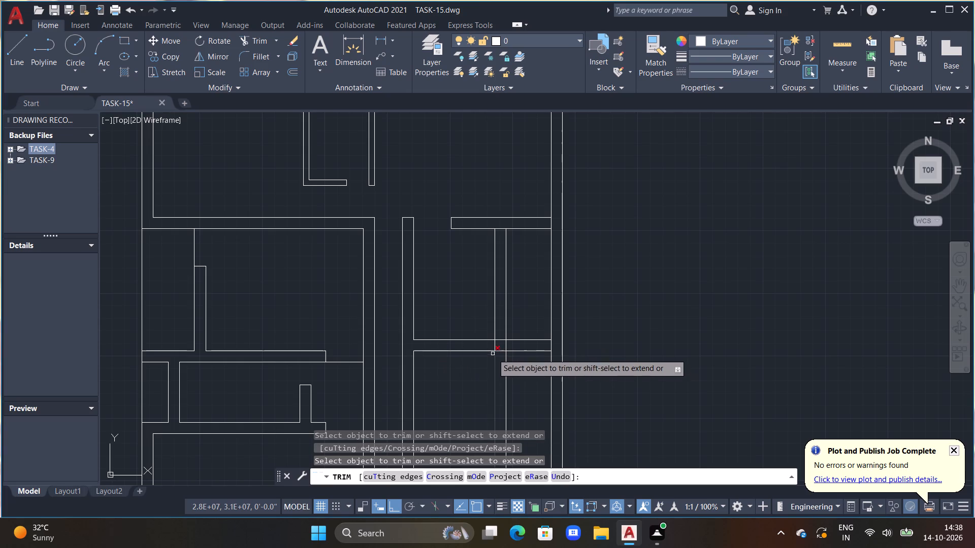
left_click_drag(493, 347, 517, 346)
left_click(503, 346)
left_click(500, 339)
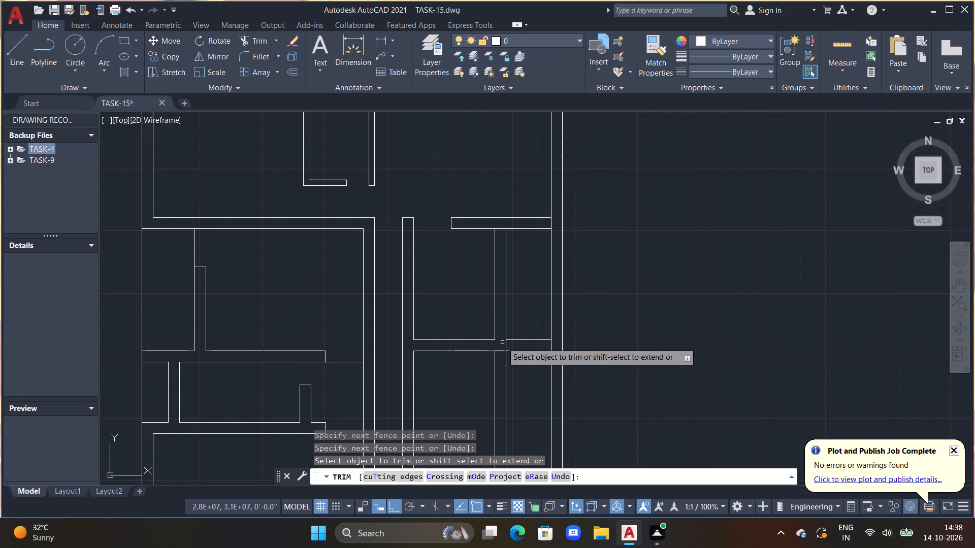
left_click_drag(506, 346, 525, 347)
left_click(553, 348)
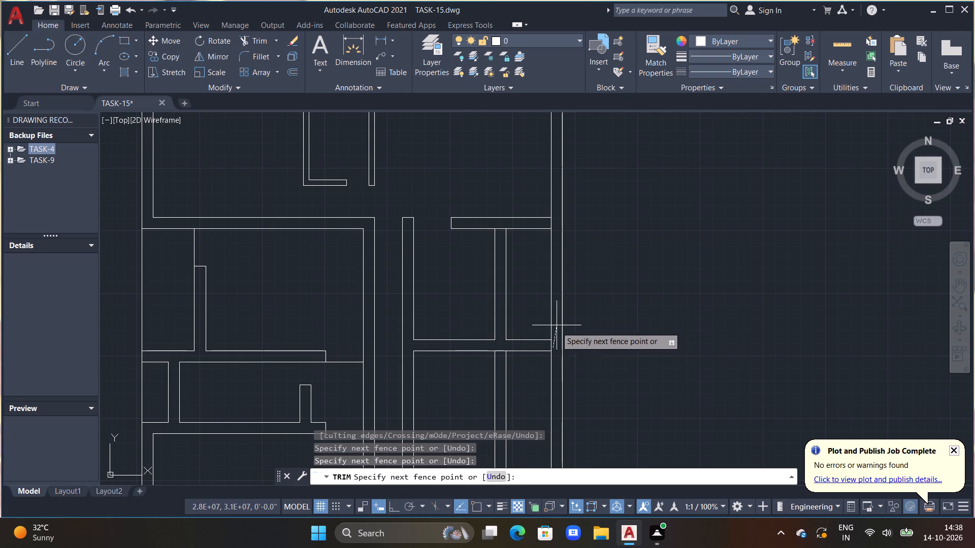
left_click(546, 348)
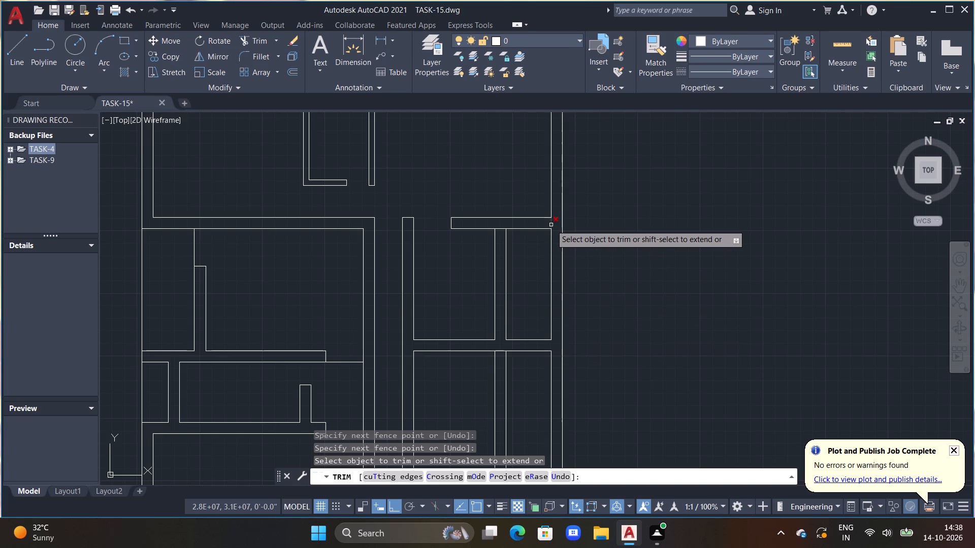
Trim the outer wall's inner line within the upper right-hand partition and that partition's underside between the vertical partition lines.
left_click(552, 224)
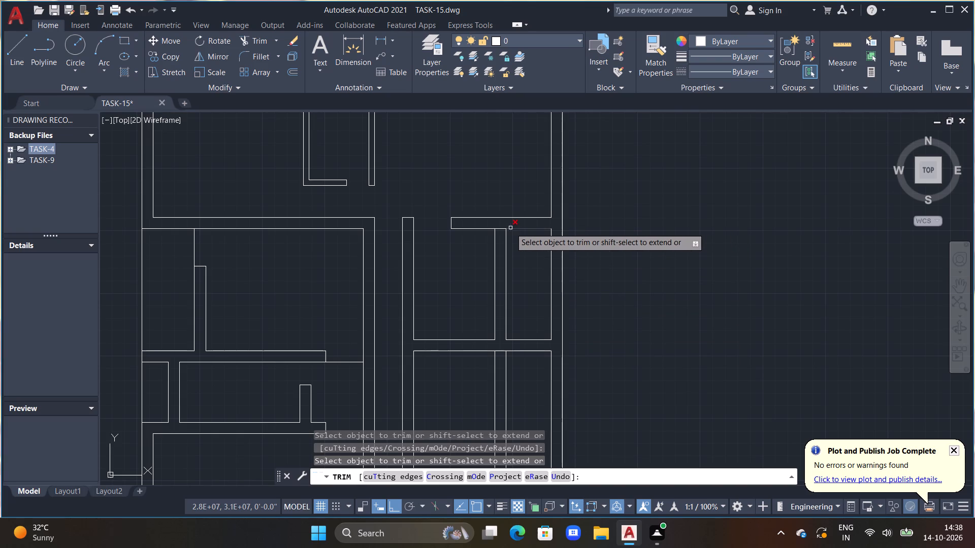
left_click(500, 228)
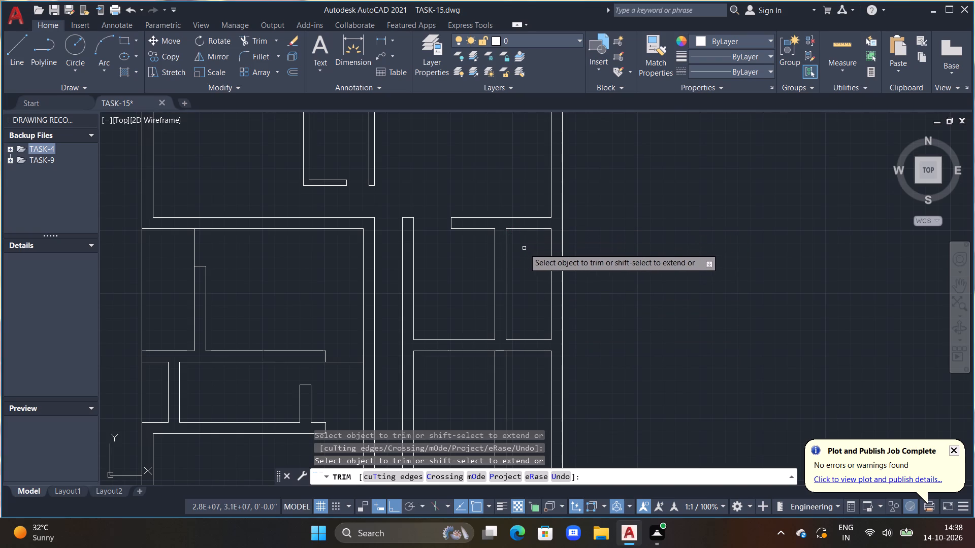
Extend the right piece of the upper partition's underside to the vertical partition's left line.
key("Escape")
type("EX")
key("space")
left_click(512, 229)
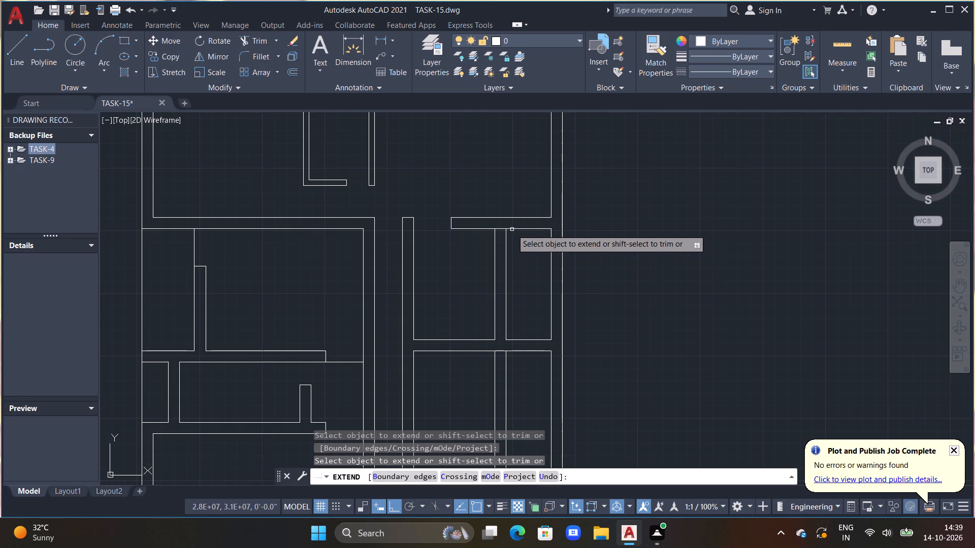
key("Escape")
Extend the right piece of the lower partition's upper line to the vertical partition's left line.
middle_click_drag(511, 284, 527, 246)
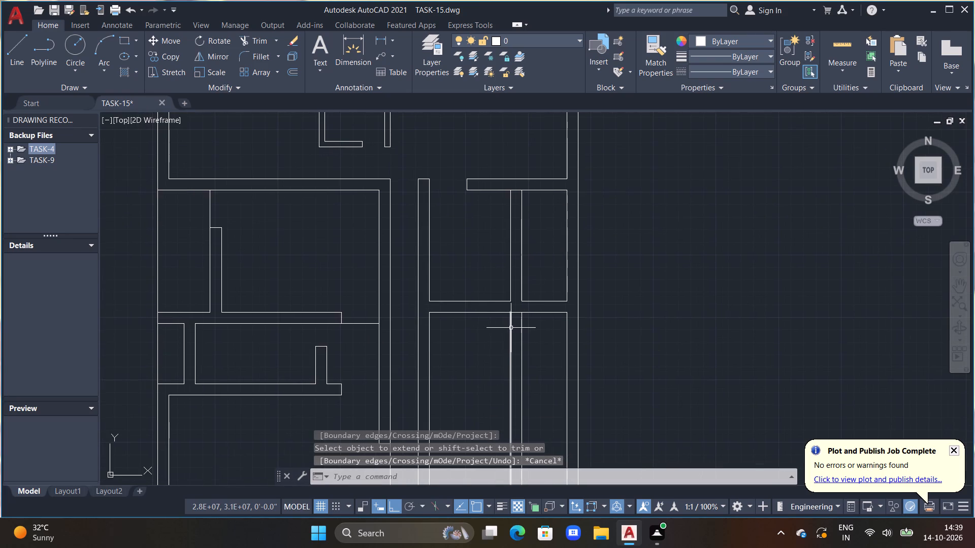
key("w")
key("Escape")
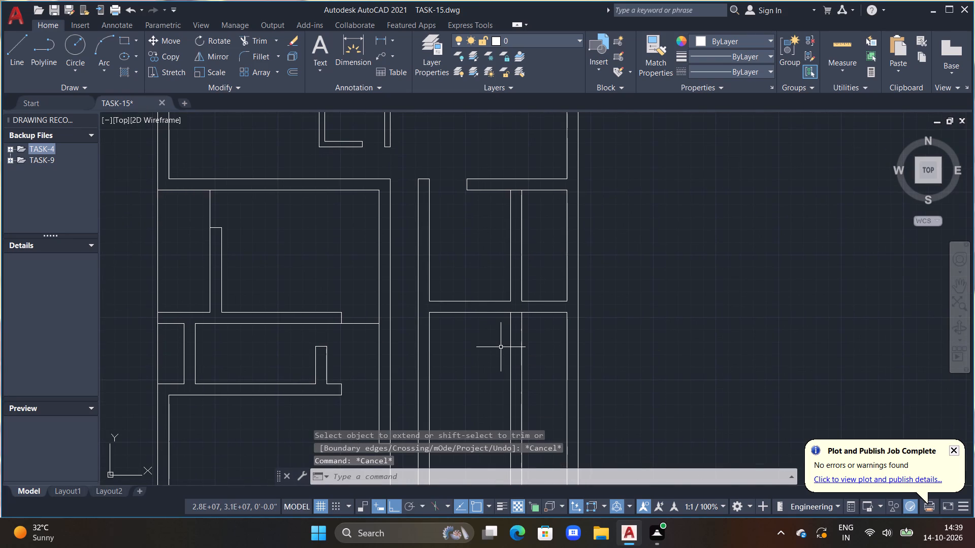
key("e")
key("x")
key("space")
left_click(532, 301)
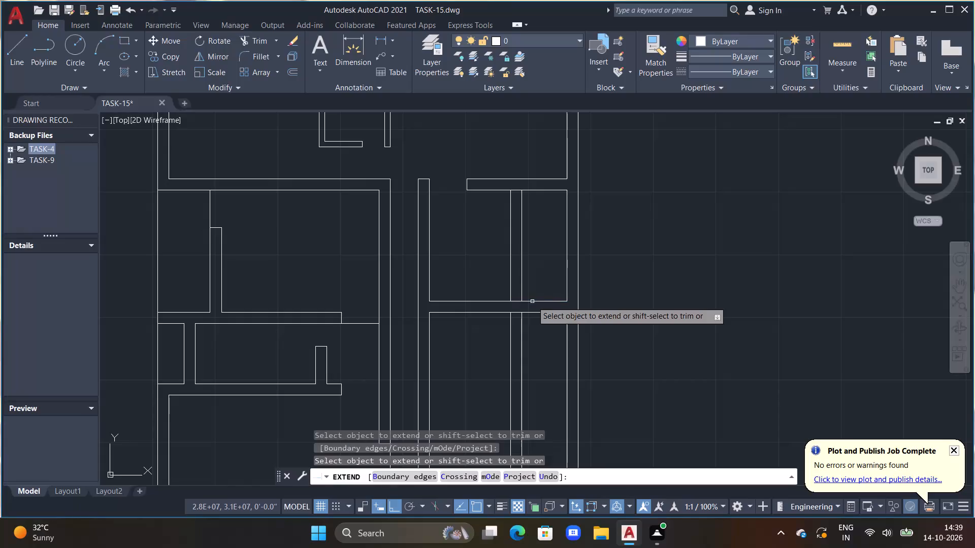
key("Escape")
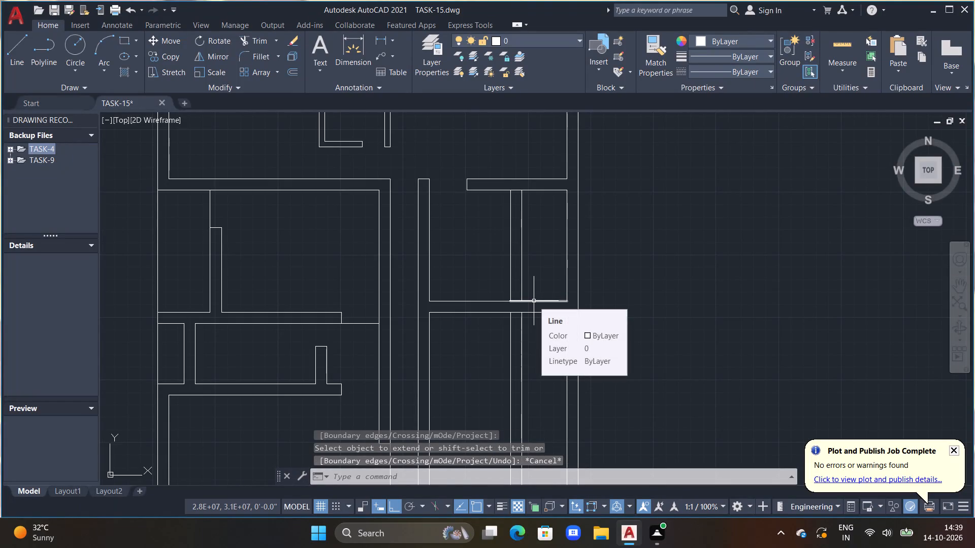
Offset the upper right-hand partition's lower line 2'6" downward to mark the door opening in the vertical partition.
type("OFF")
key("space")
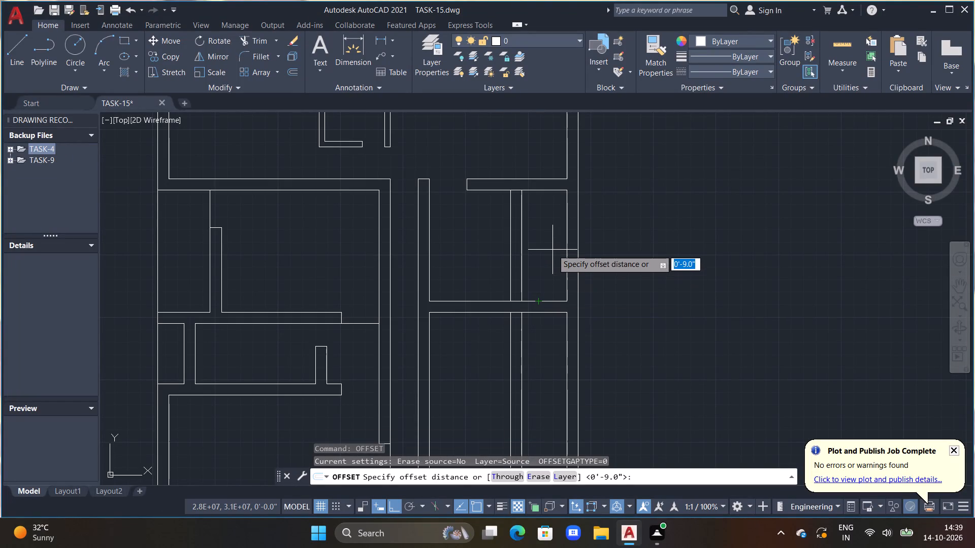
type("2'6\"")
key("Return")
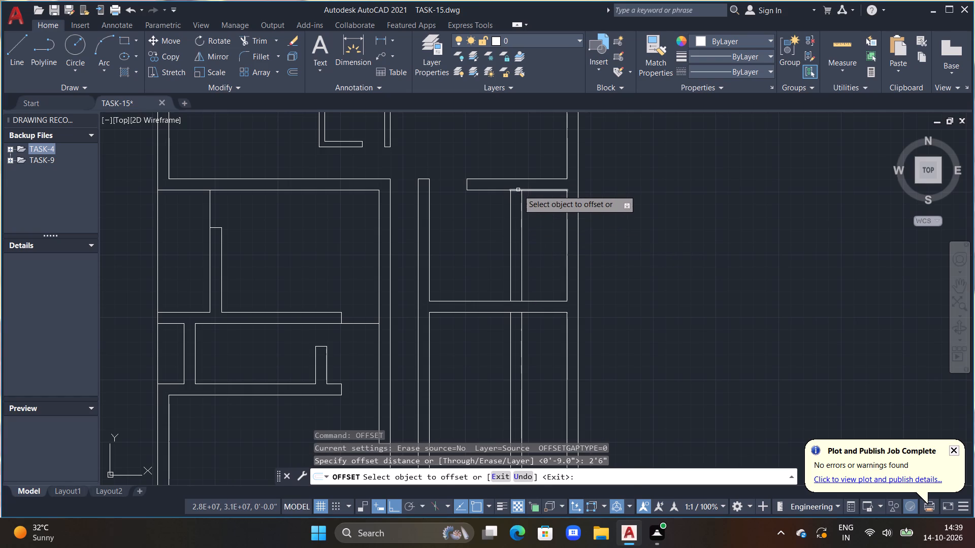
left_click(518, 190)
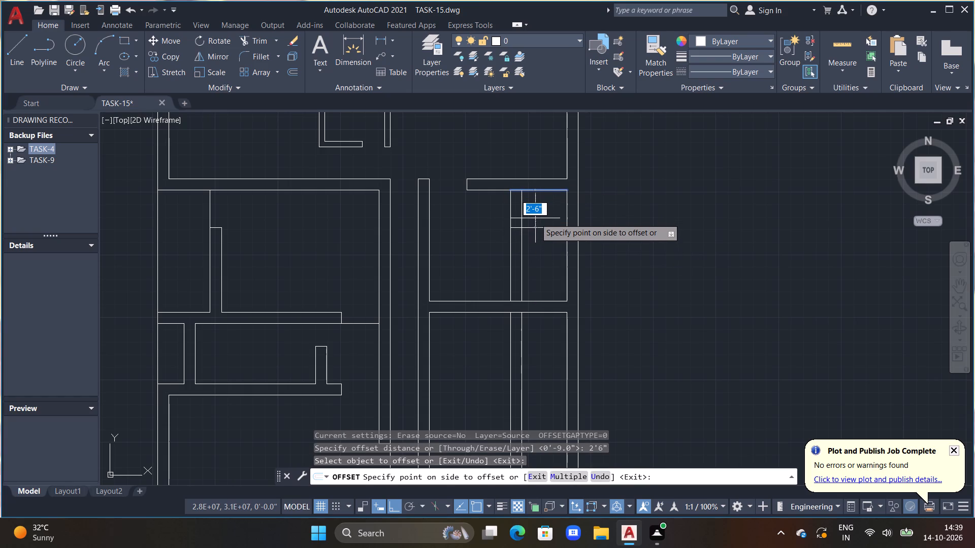
type("1'6")
key("BackSpace")
key("BackSpace")
key("BackSpace")
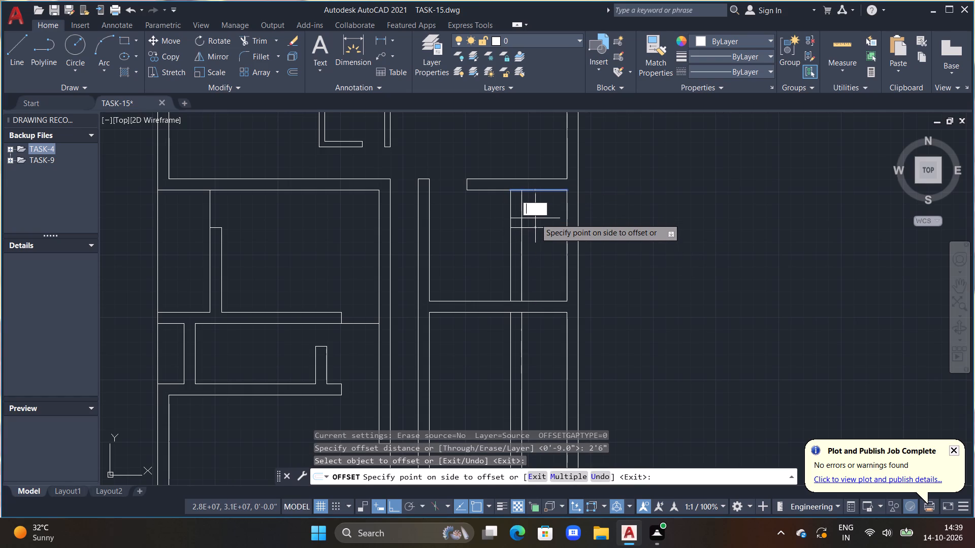
type("2'6\"")
key("Return")
key("Escape")
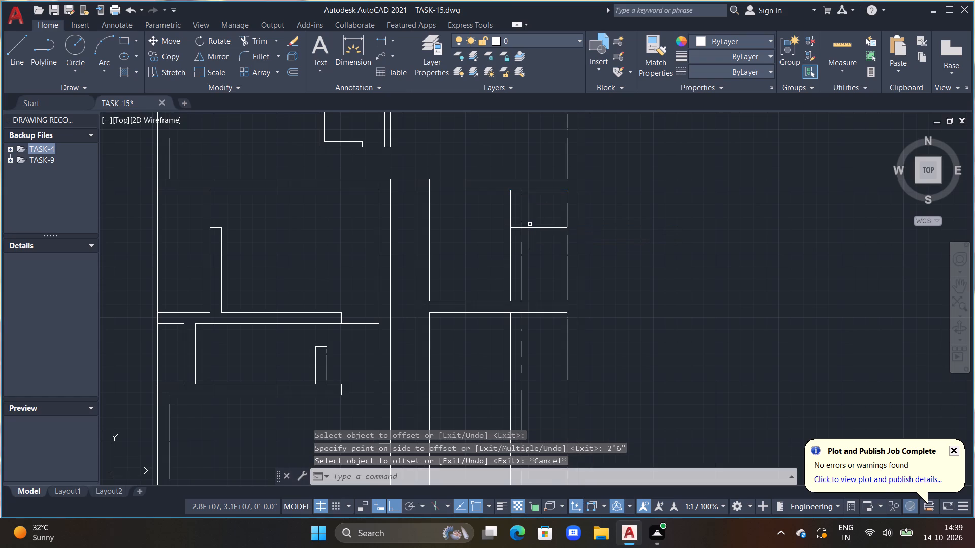
Trim the offset line to the vertical partition's thickness and remove the partition's left line above it for the door opening.
key("t")
type("R")
key("space")
left_click_drag(544, 211, 549, 243)
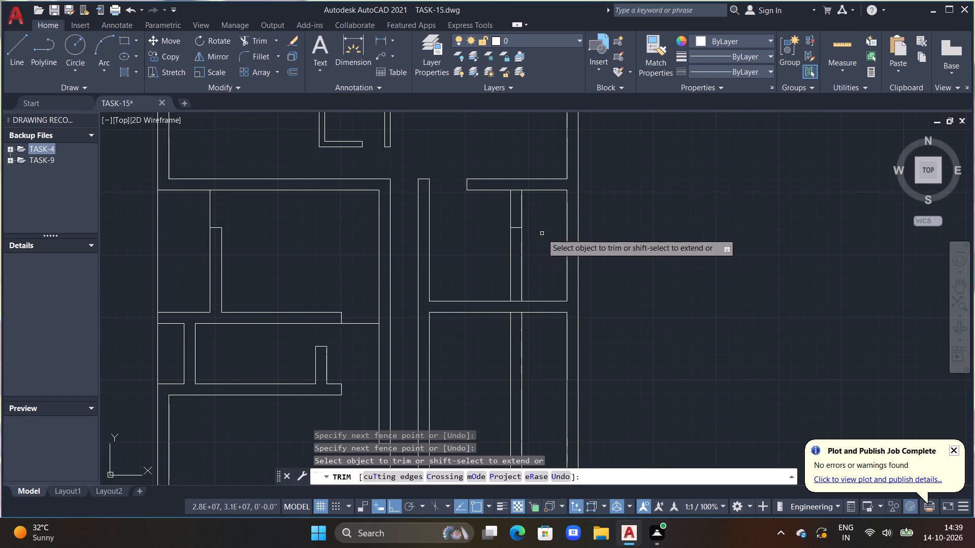
left_click(511, 204)
Trim the lower partition's upper line between the two lines of the vertical partition.
middle_click_drag(538, 305, 562, 271)
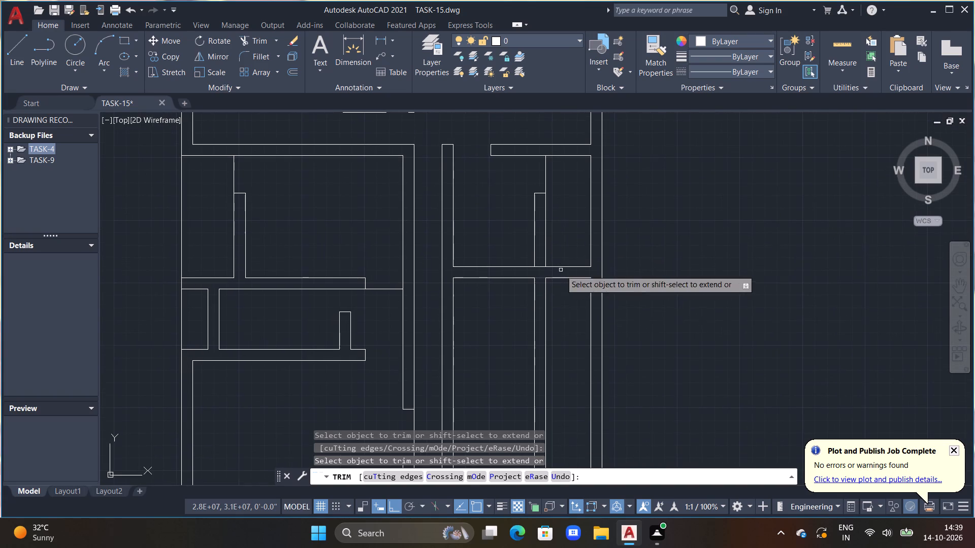
left_click(538, 266)
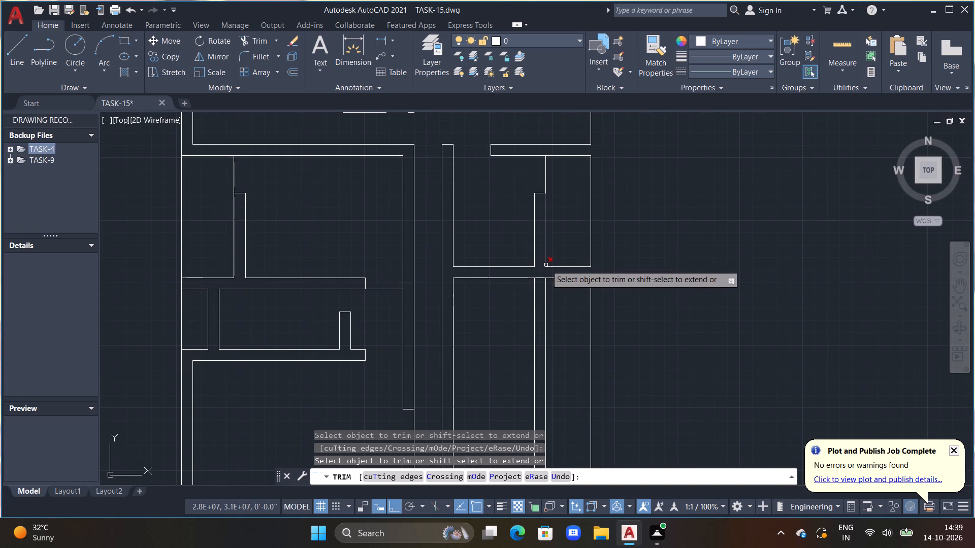
middle_click_drag(566, 333, 565, 259)
key("Escape")
key("Escape")
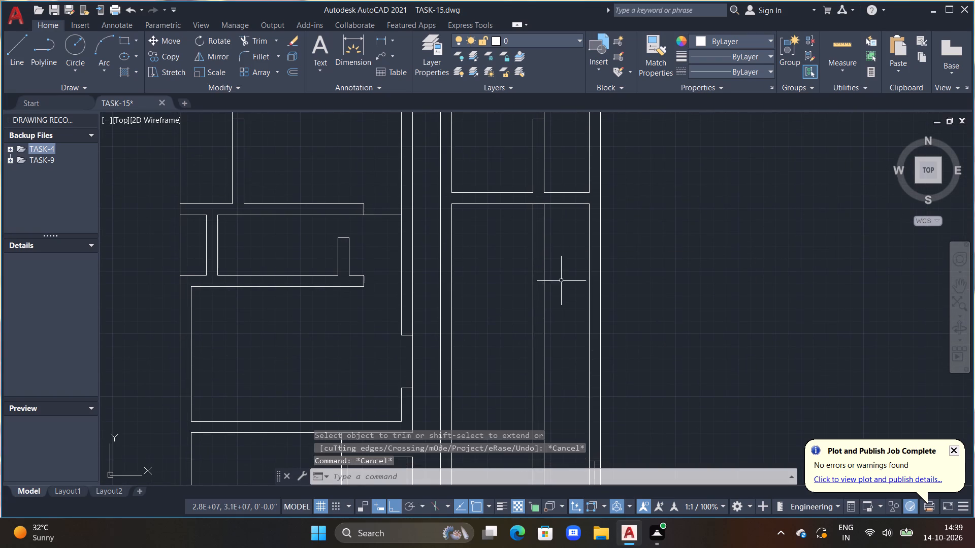
key("Escape")
Extend the lower right-hand partition's bottom line leftward to the far line of the adjoining vertical wall.
scroll(548, 314, "down", 1)
middle_click_drag(511, 248, 516, 270)
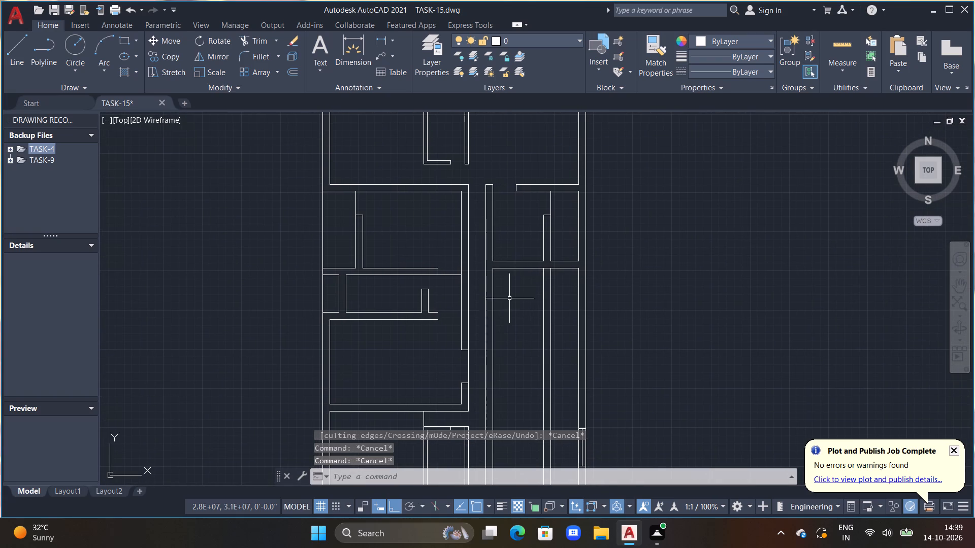
middle_click_drag(513, 293, 519, 266)
scroll(517, 253, "up", 1)
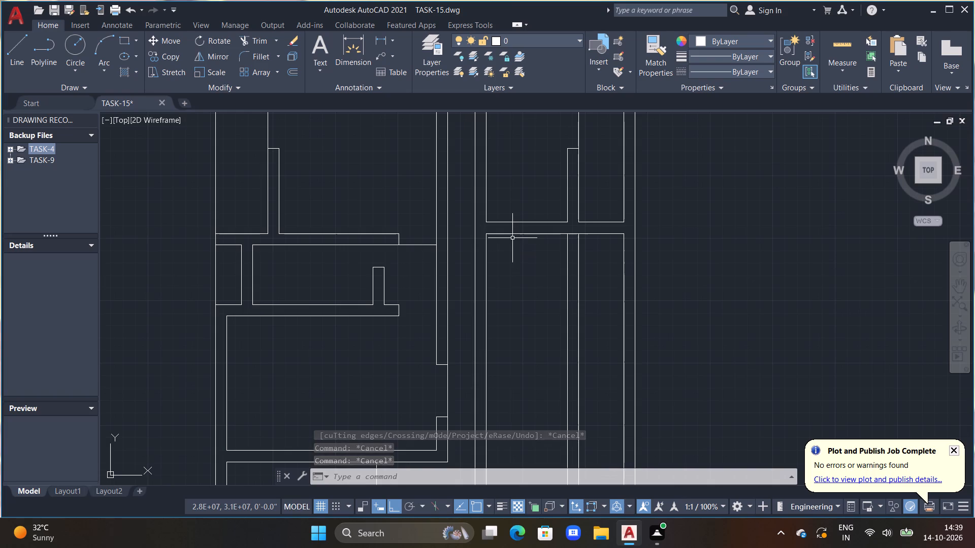
type("EX")
key("space")
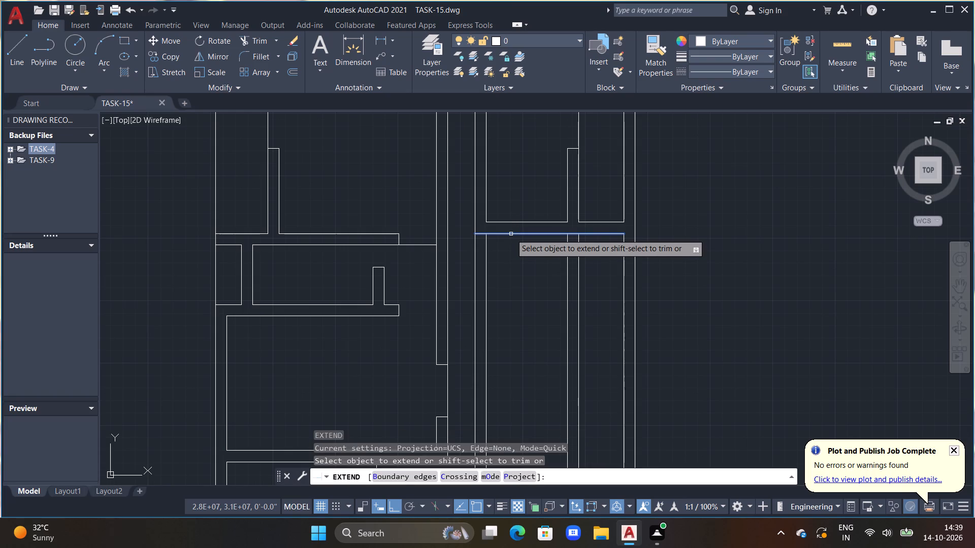
left_click(511, 234)
key("Escape")
Offset the bottom outer wall's inner line on the right-hand side of the plan 10' upward.
scroll(509, 233, "down", 3)
middle_click_drag(508, 258, 497, 236)
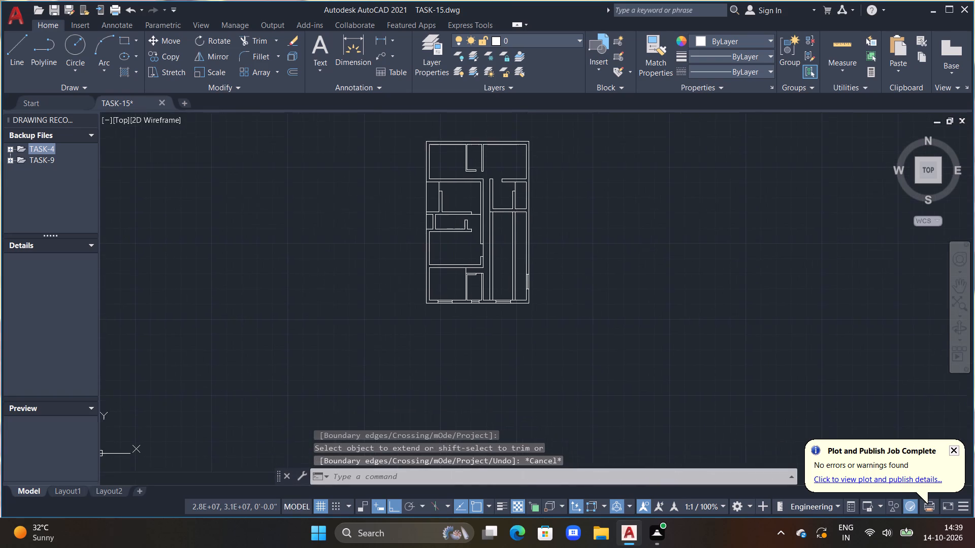
scroll(502, 221, "up", 1)
middle_click_drag(498, 222, 482, 183)
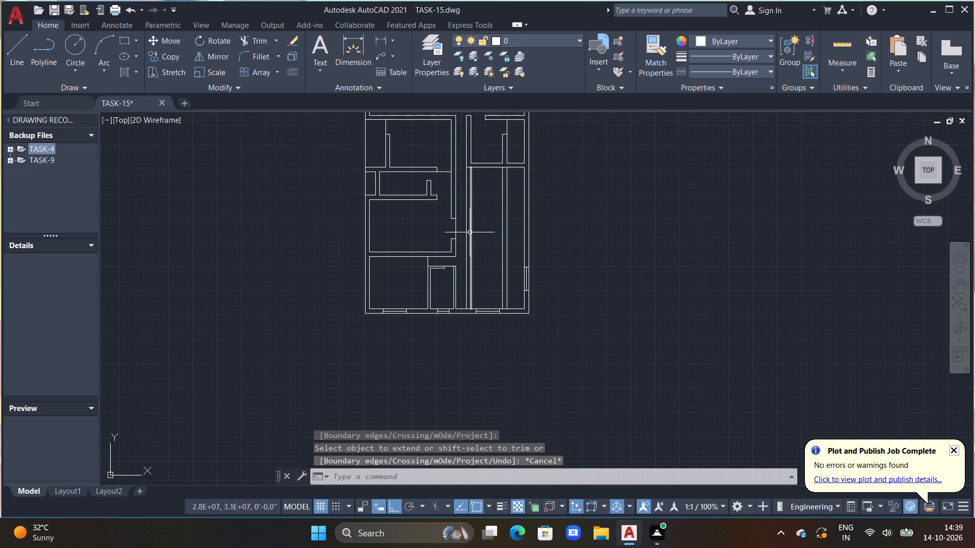
scroll(467, 242, "down", 1)
middle_click_drag(467, 255, 449, 225)
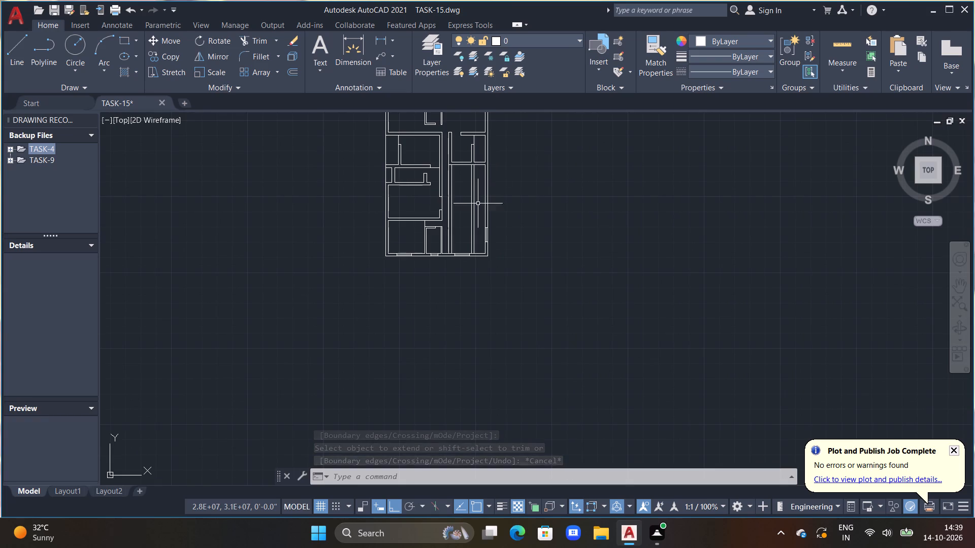
middle_click_drag(477, 209, 477, 172)
key("Escape")
key("Escape")
key("Escape")
key("Escape")
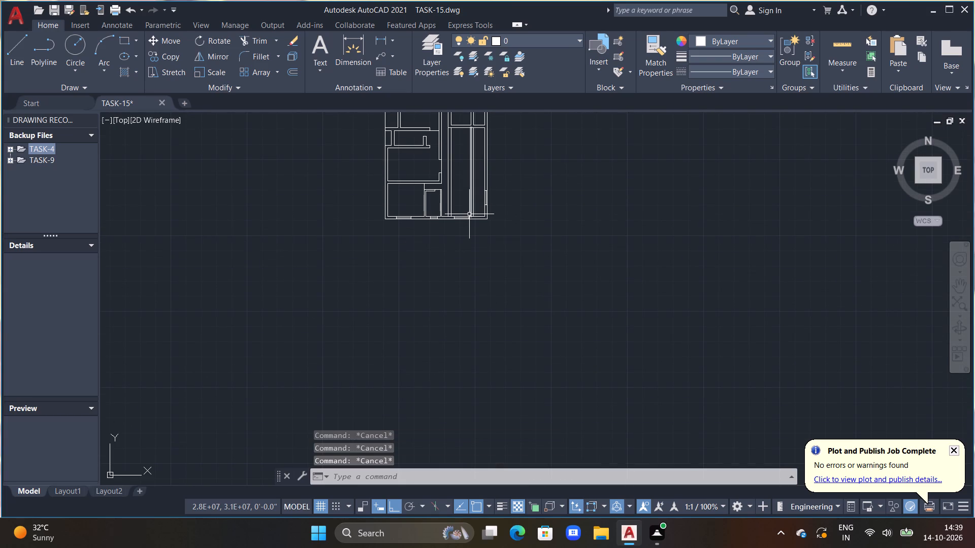
type("OFF")
key("space")
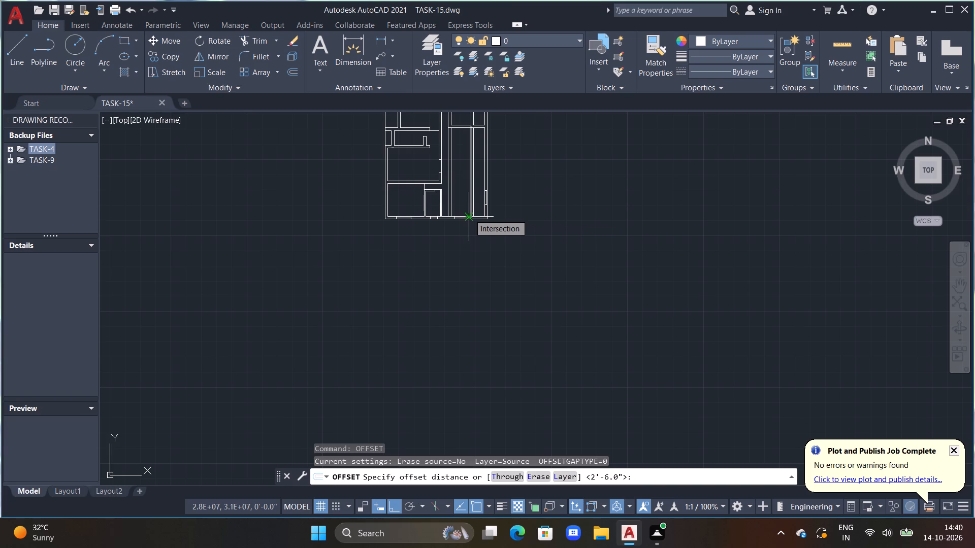
type("10'")
key("Return")
scroll(469, 214, "up", 2)
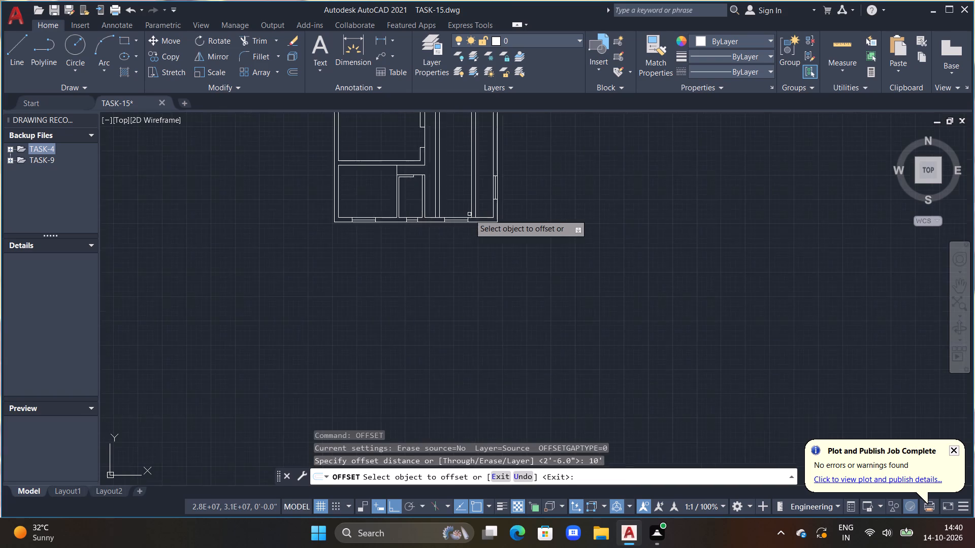
scroll(469, 214, "up", 2)
middle_click_drag(516, 225, 511, 316)
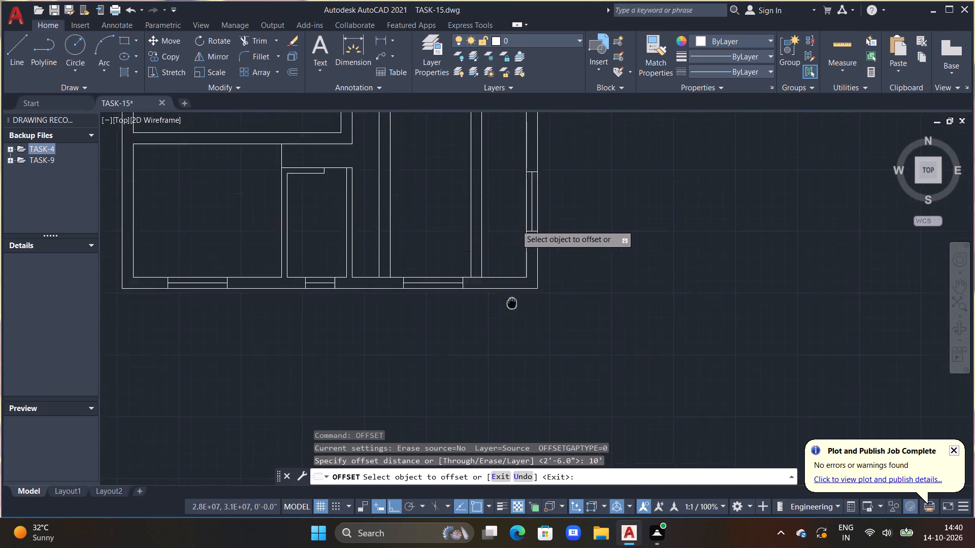
middle_click_drag(511, 316, 504, 374)
left_click_drag(490, 371, 494, 360)
left_click(514, 238)
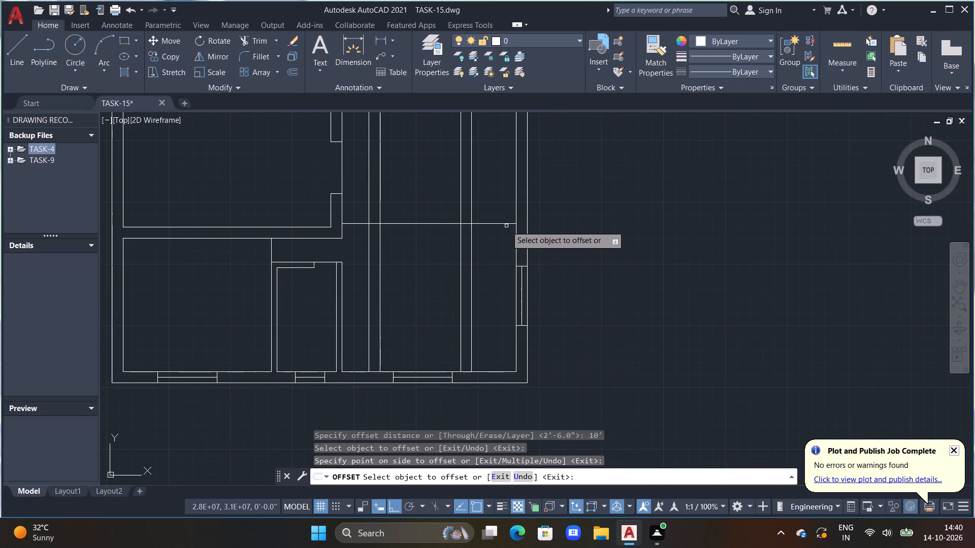
Offset the new horizontal line 9" upward to form the wall thickness.
left_click(505, 224)
type("9\"")
key("Return")
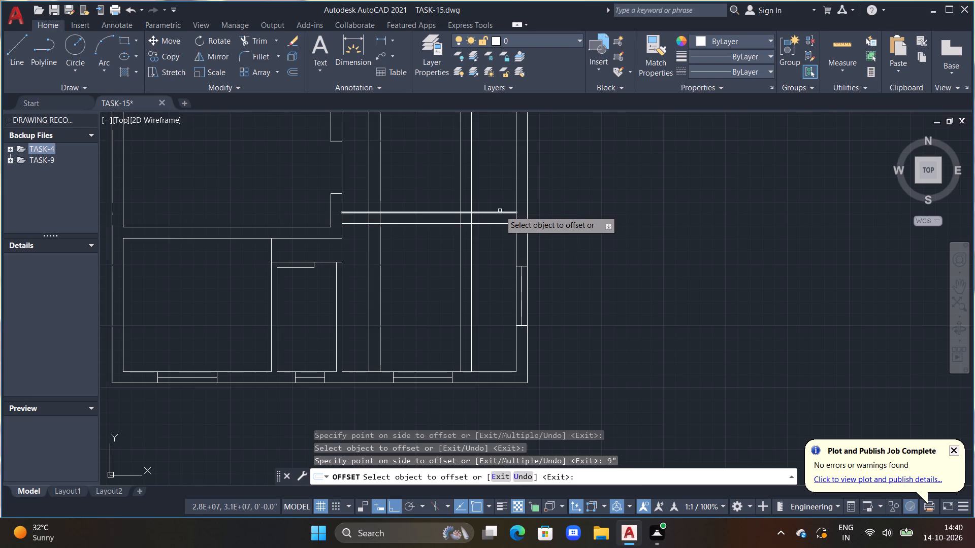
Offset the new wall's upper line 7'5" upward to set the height of the right-hand room.
scroll(500, 211, "down", 1)
left_click_drag(493, 212, 505, 186)
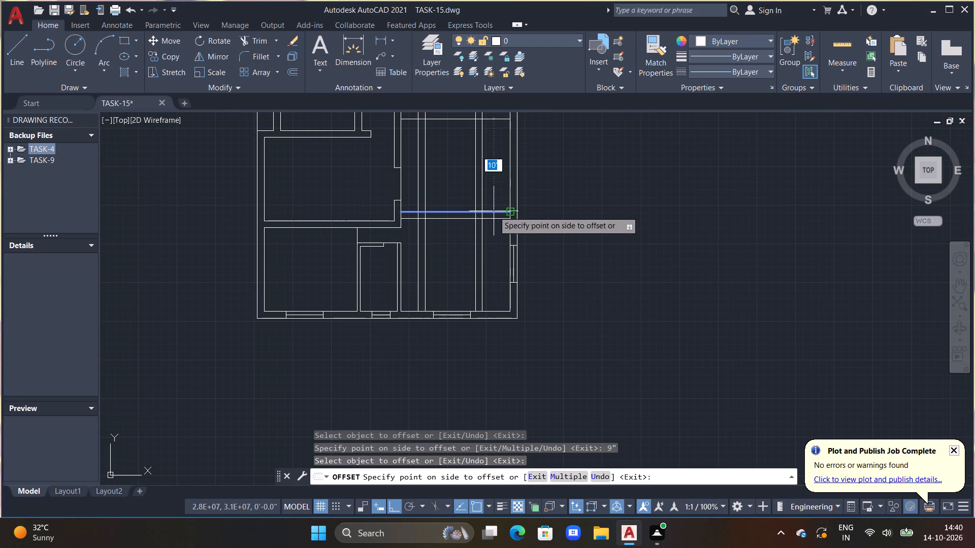
left_click_drag(505, 186, 508, 179)
middle_click_drag(518, 157, 516, 196)
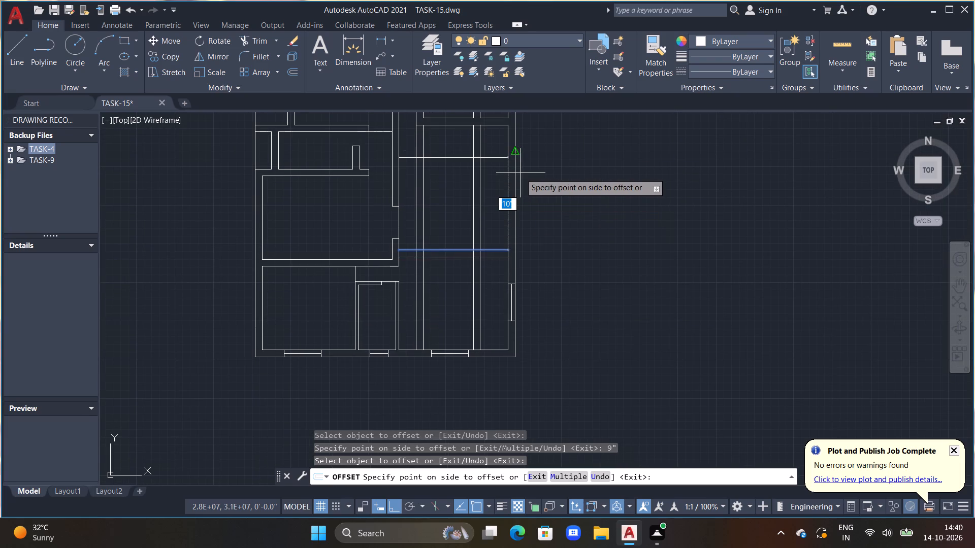
key("7")
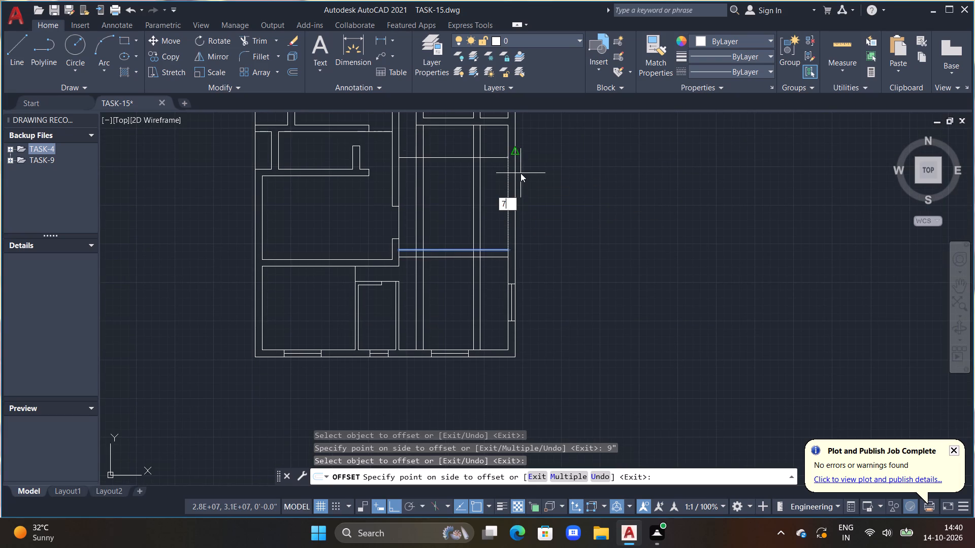
key("apostrophe")
type("5\"")
key("Return")
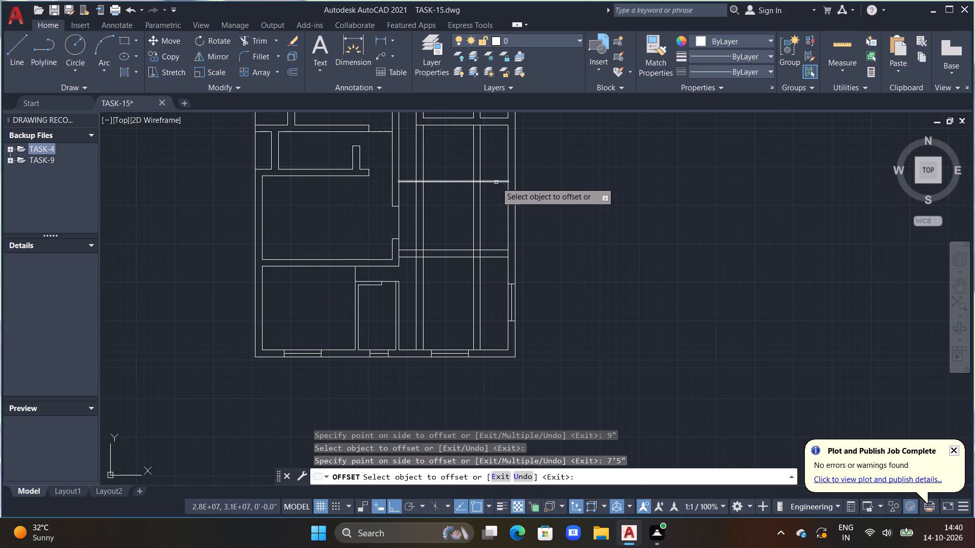
Offset the 7'5" line 9" downward to form the room's upper wall.
left_click(496, 182)
type("9\"")
key("Return")
key("Escape")
key("Escape")
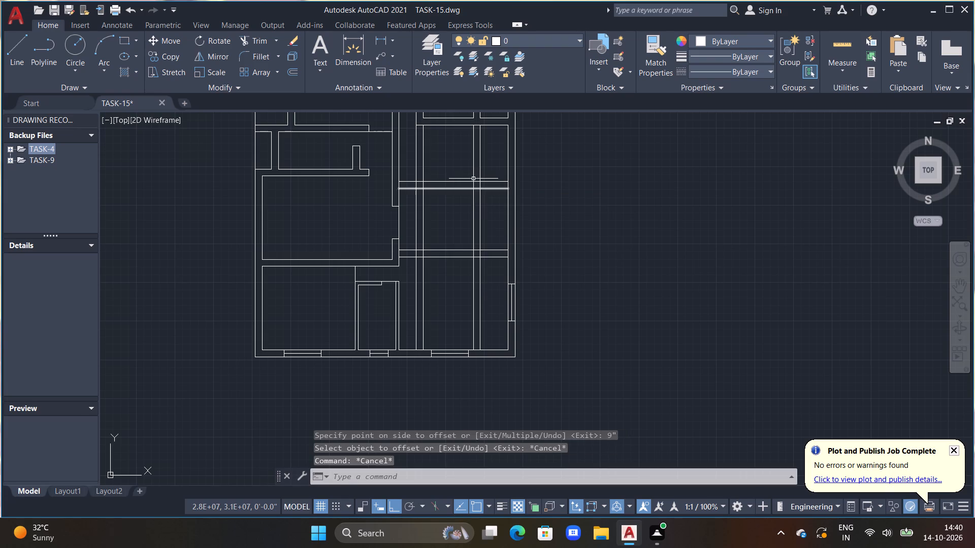
Trim both lines of the right-hand vertical partition between the new lower wall and the bottom outer wall.
key("t")
type("RR")
key("BackSpace")
key("space")
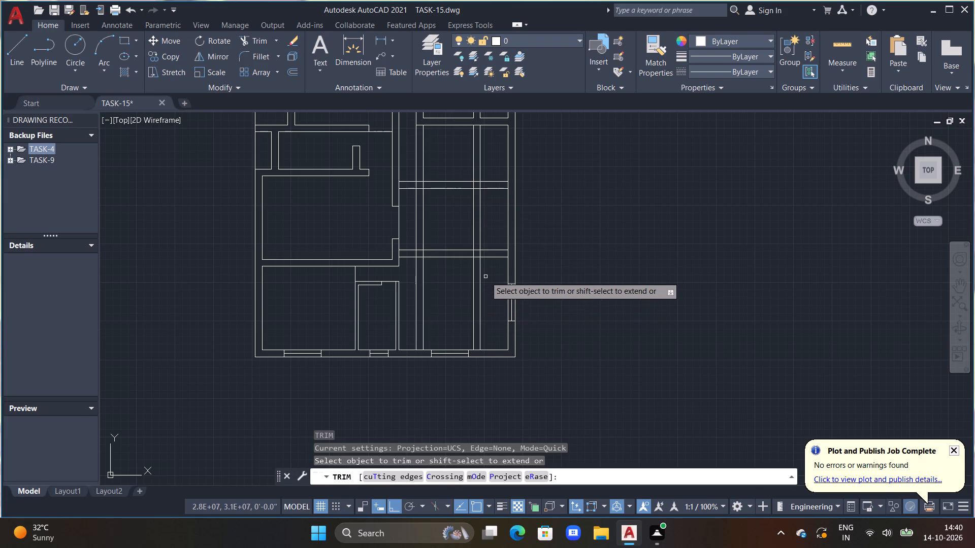
left_click_drag(485, 276, 461, 296)
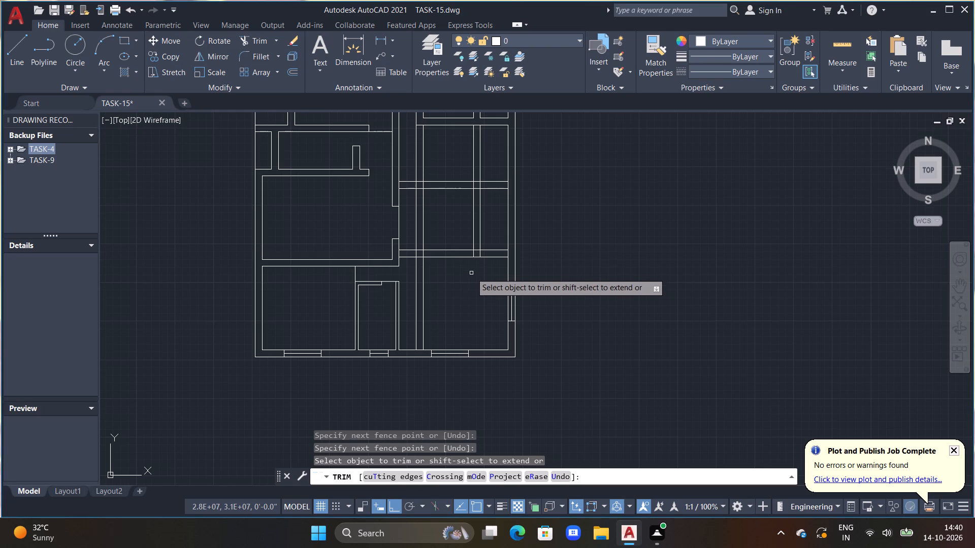
Trim both pairs of vertical wall lines between the upper right-hand rooms and the new room's upper wall.
middle_click_drag(471, 273, 470, 308)
middle_click_drag(471, 238, 471, 261)
scroll(467, 255, "down", 1)
middle_click_drag(466, 231, 468, 264)
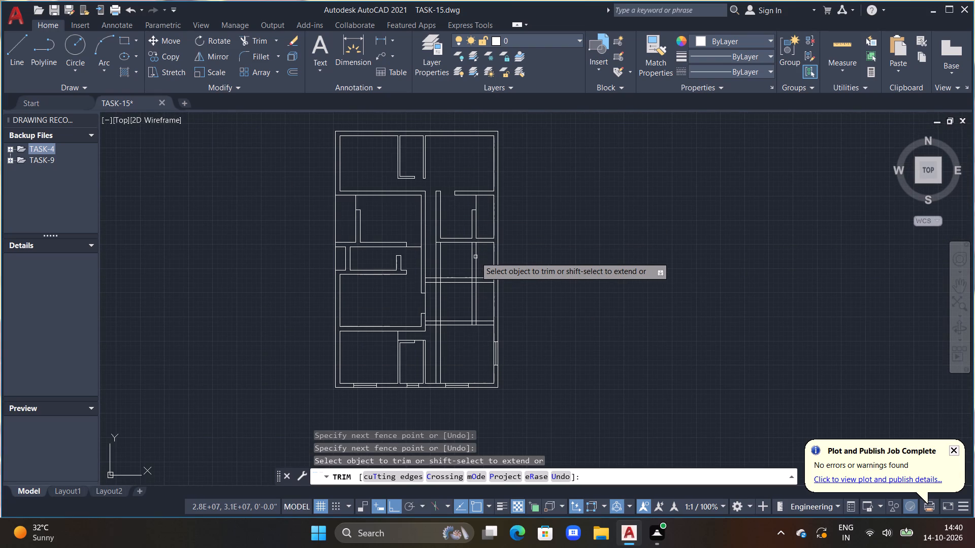
left_click_drag(476, 257, 471, 256)
left_click(471, 256)
left_click(436, 260)
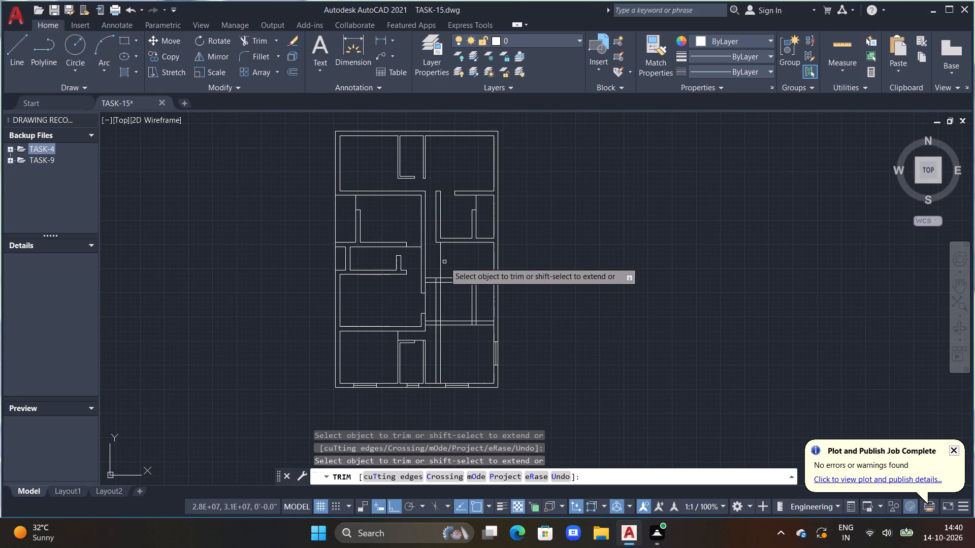
left_click(440, 260)
middle_click_drag(448, 262, 486, 230)
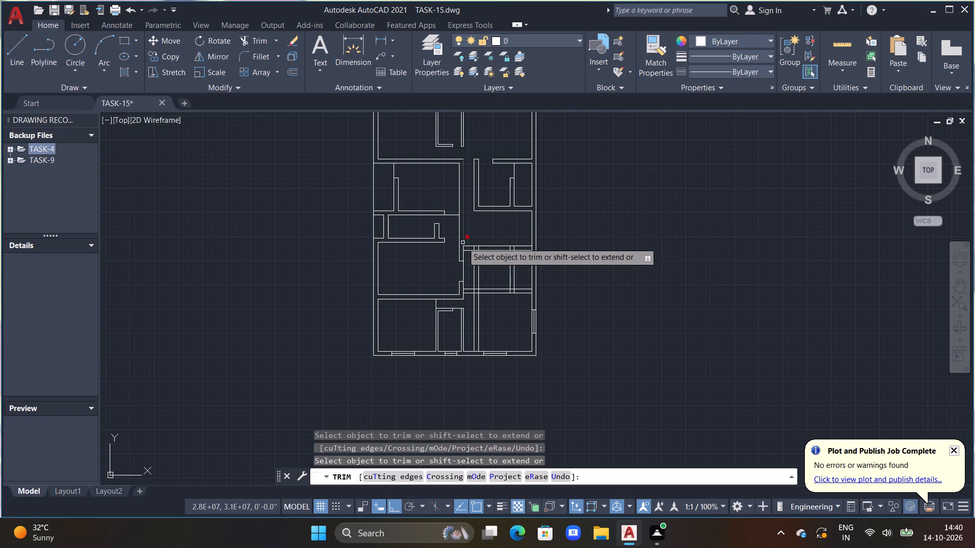
Trim the parts of both new horizontal walls that cross the central passage.
scroll(465, 256, "up", 3)
left_click_drag(468, 213, 470, 295)
scroll(474, 282, "down", 1)
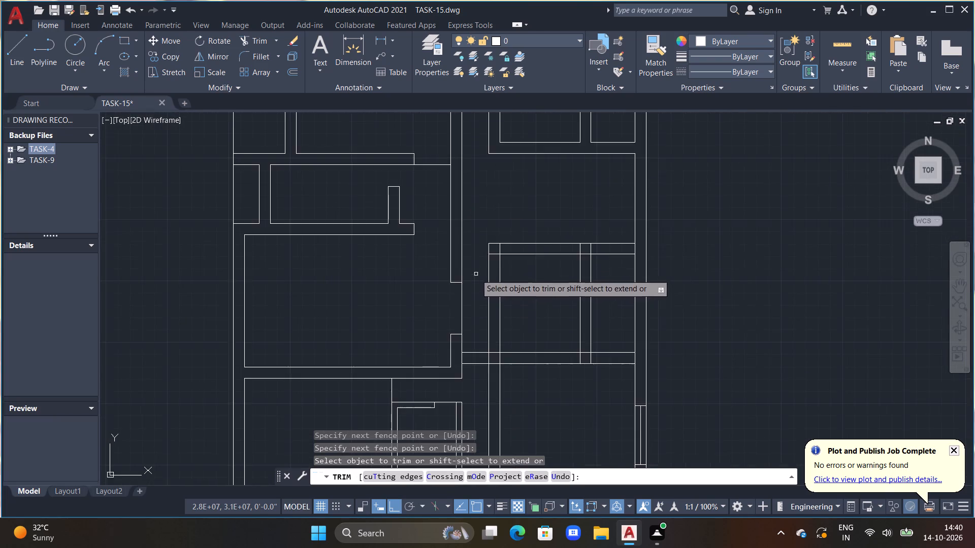
middle_click_drag(476, 253, 473, 201)
left_click_drag(471, 291, 473, 317)
key("Escape")
key("Escape")
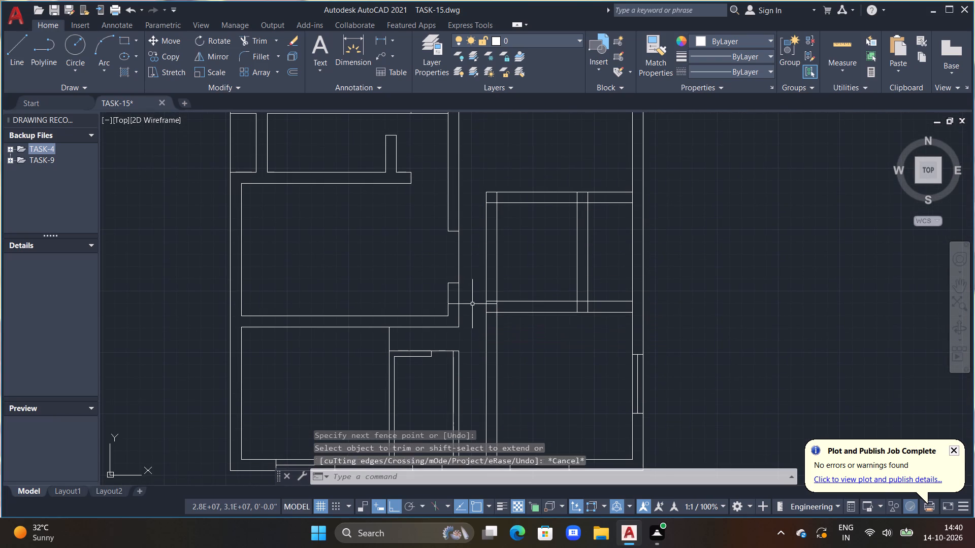
Trim the overlapping wall lines at the new room's upper-left corner.
scroll(515, 265, "down", 1)
middle_click_drag(546, 261, 532, 298)
middle_click_drag(516, 286, 499, 249)
scroll(501, 259, "up", 2)
key("t")
key("r")
key("space")
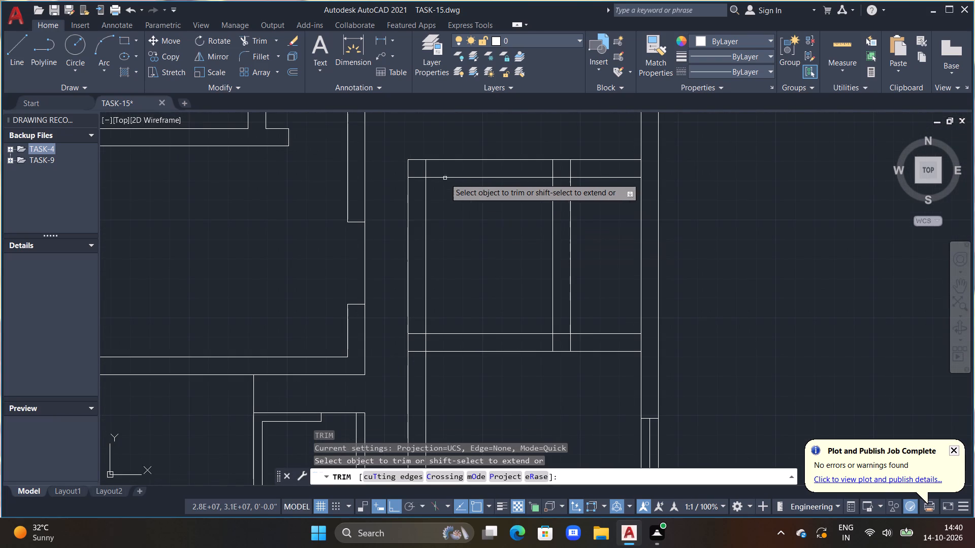
left_click(429, 170)
left_click(418, 182)
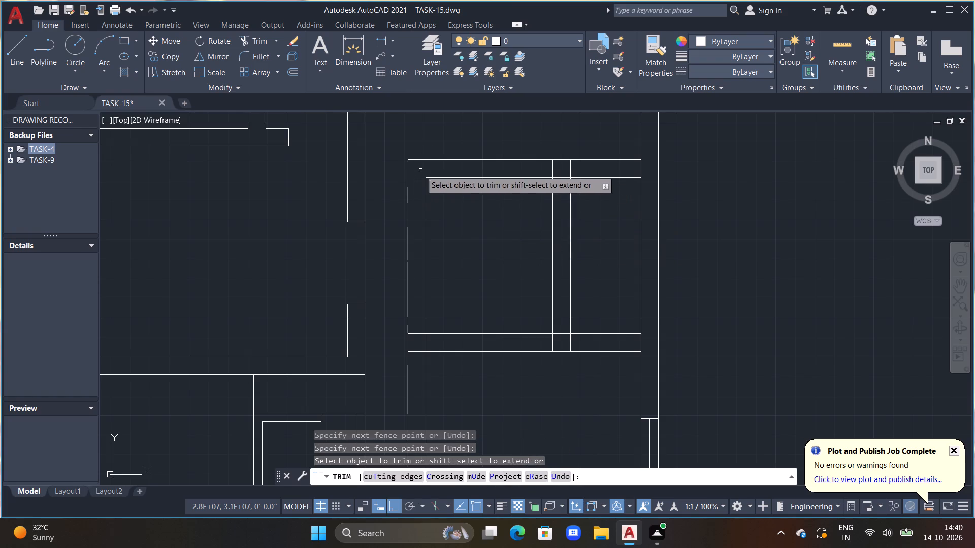
Trim both lines of the passage-side vertical wall below the new room's lower wall.
scroll(422, 173, "down", 1)
middle_click_drag(439, 290, 452, 260)
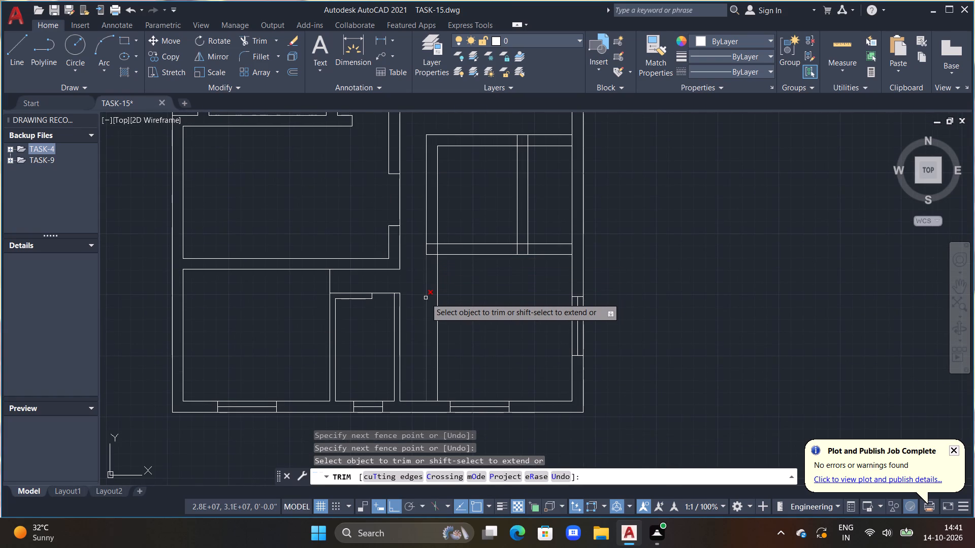
left_click_drag(425, 303, 464, 306)
left_click(436, 303)
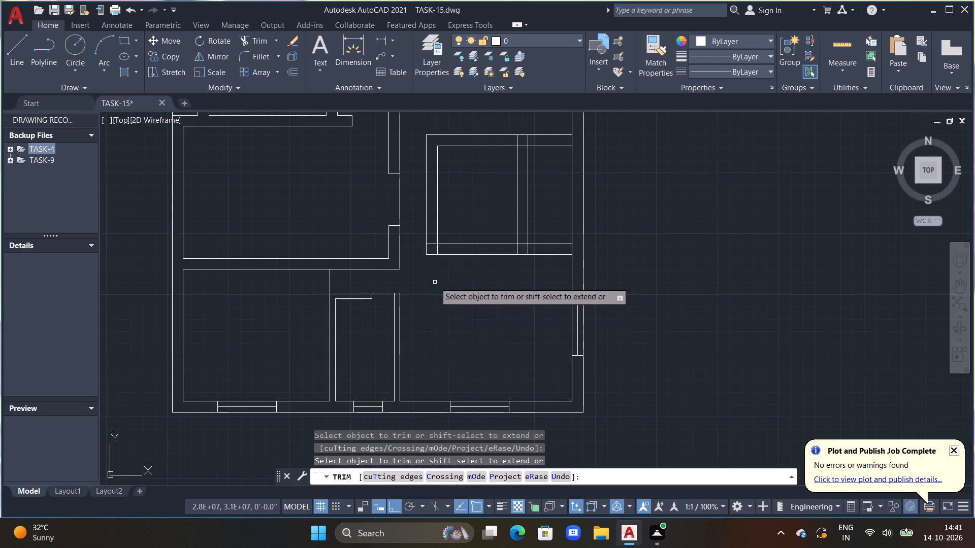
Trim the lower wall's upper line between the two passage-side wall lines at the new room's lower-left corner.
scroll(433, 246, "up", 2)
left_click(433, 243)
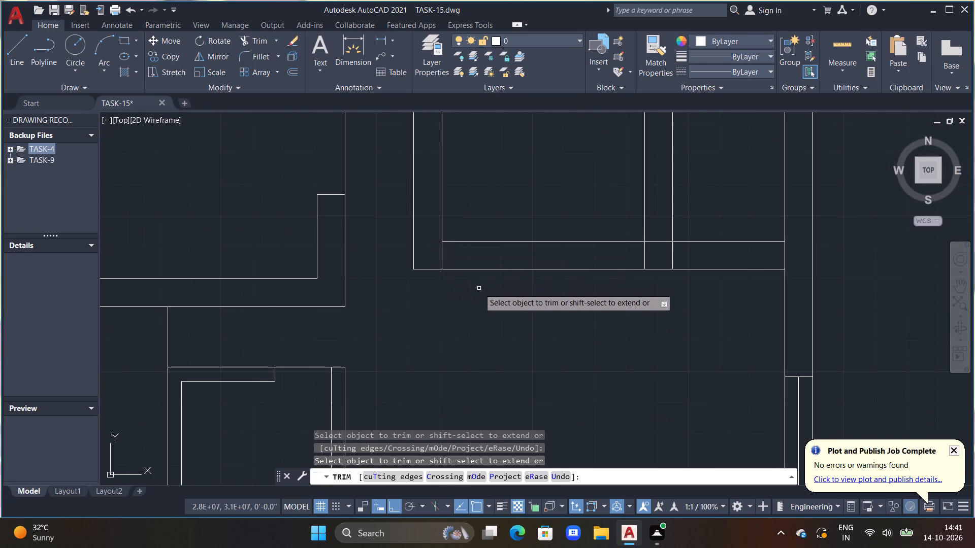
scroll(482, 285, "down", 2)
middle_click_drag(538, 293, 518, 301)
key("Escape")
key("Escape")
key("Escape")
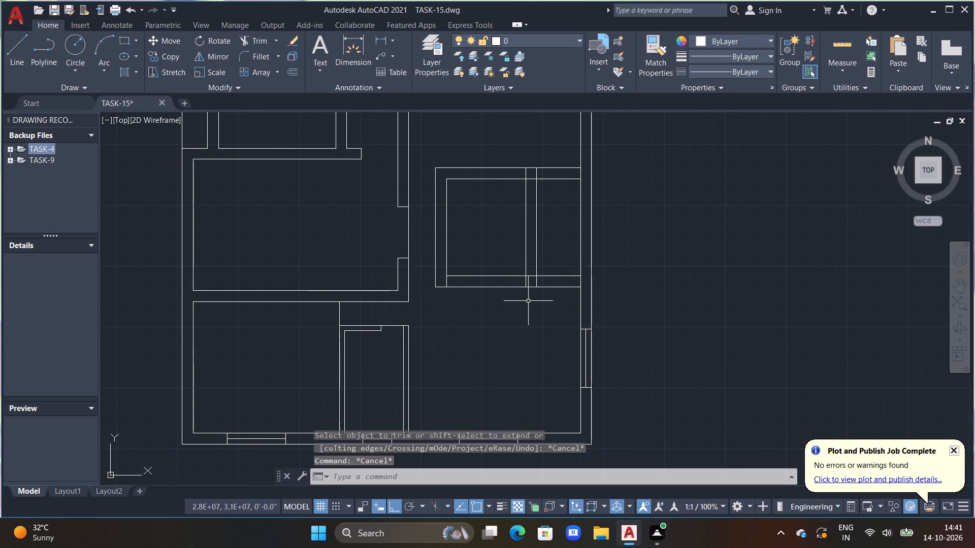
key("Escape")
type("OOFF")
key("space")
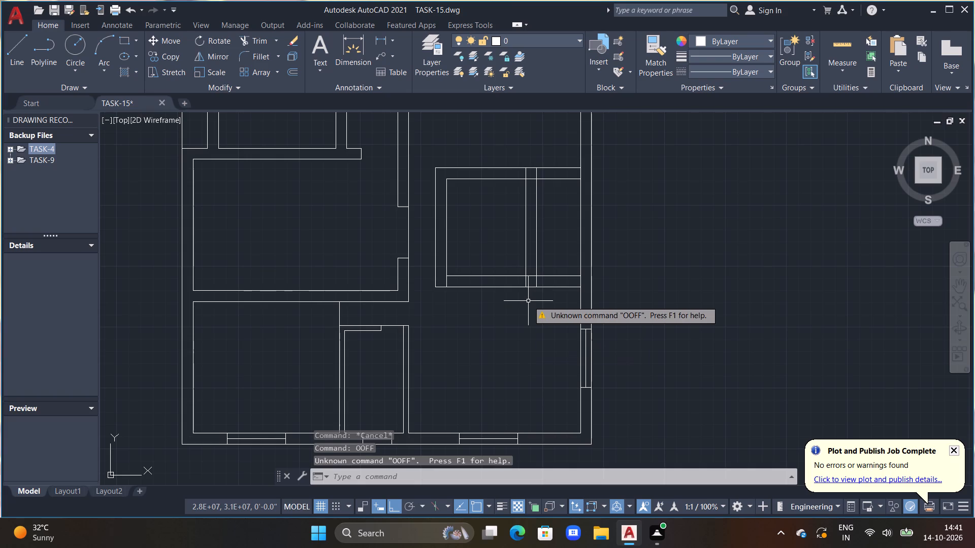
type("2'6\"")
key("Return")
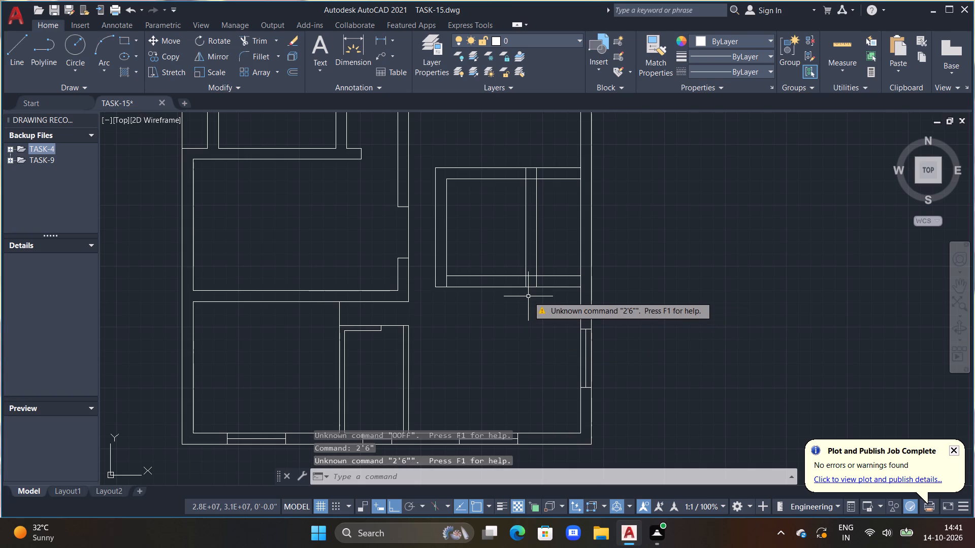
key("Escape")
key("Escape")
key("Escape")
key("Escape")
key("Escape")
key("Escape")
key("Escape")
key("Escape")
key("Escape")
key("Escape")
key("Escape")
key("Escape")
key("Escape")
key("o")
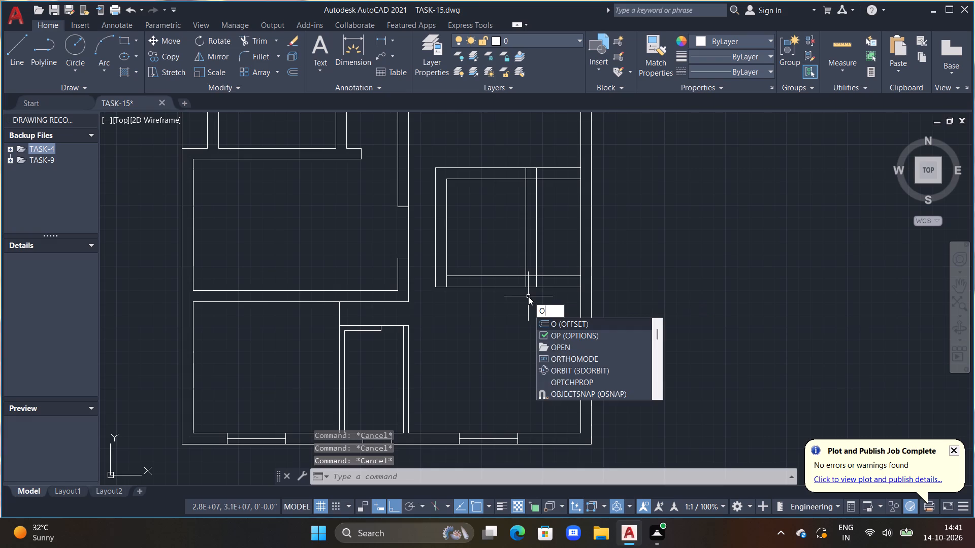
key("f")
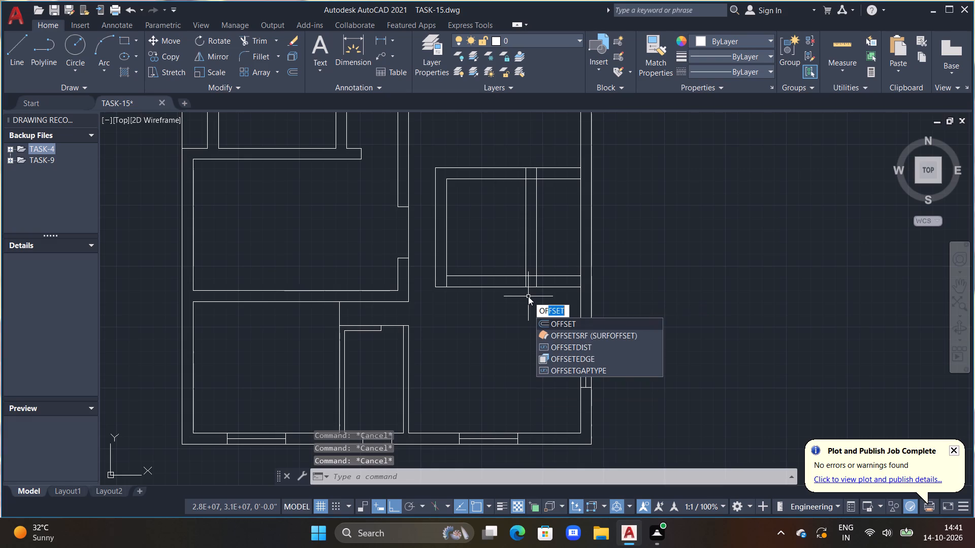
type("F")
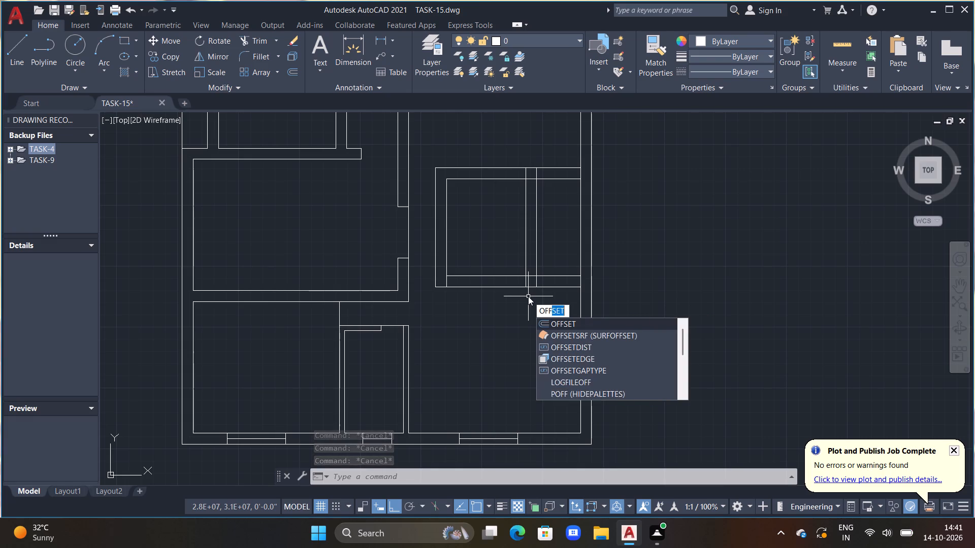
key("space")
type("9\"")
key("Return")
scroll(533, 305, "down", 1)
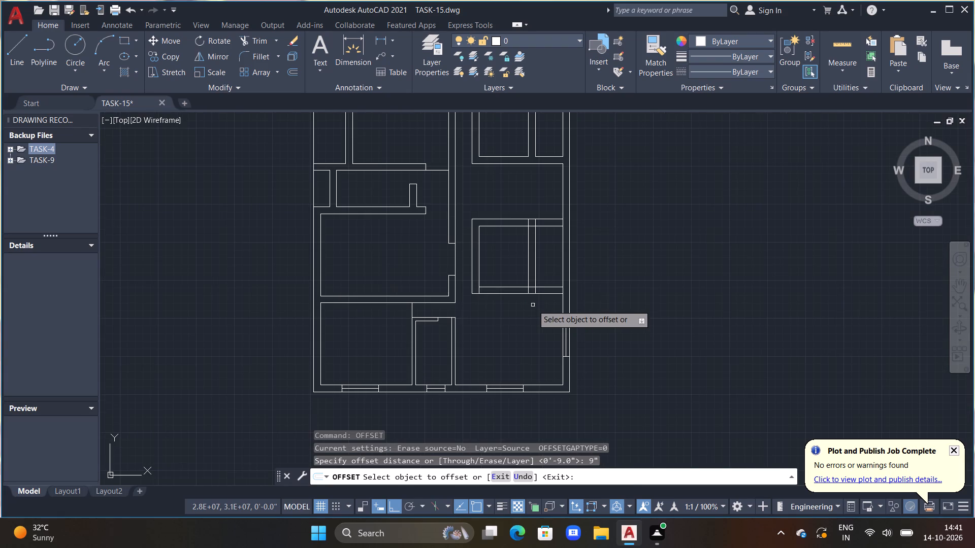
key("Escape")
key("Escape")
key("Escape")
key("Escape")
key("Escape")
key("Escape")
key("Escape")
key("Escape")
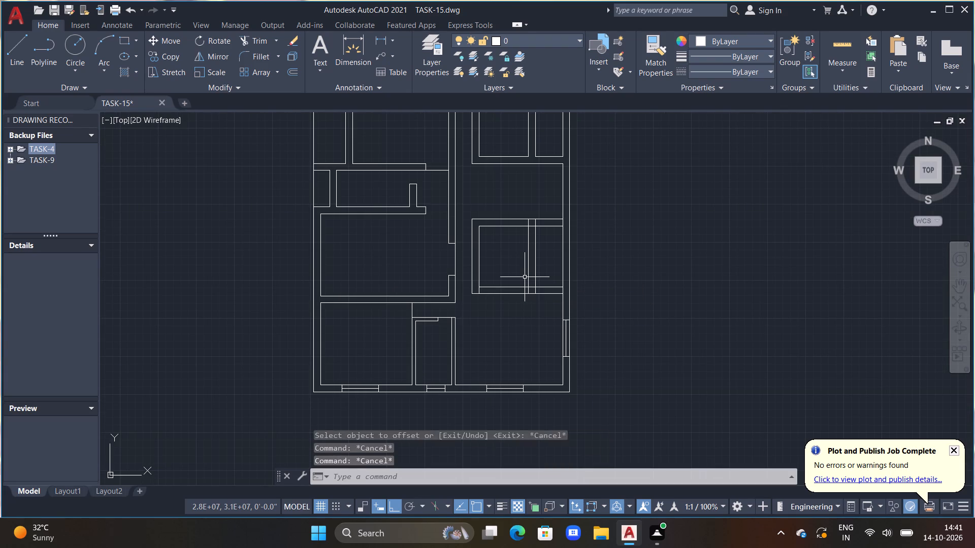
Offset the upper line of the new room's lower wall 1'6" upward into the room.
type("OFF 2'6\"")
key("Return")
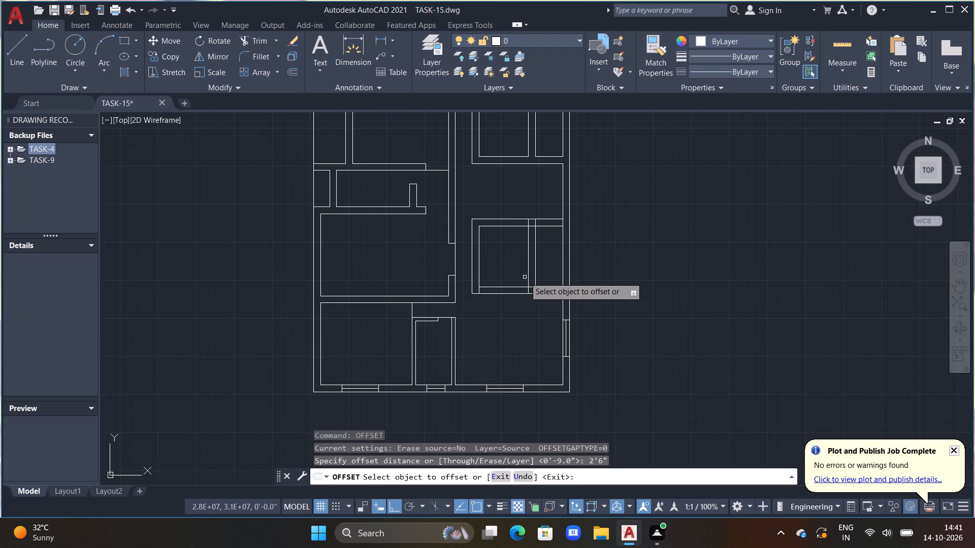
scroll(553, 294, "up", 2)
left_click(500, 273)
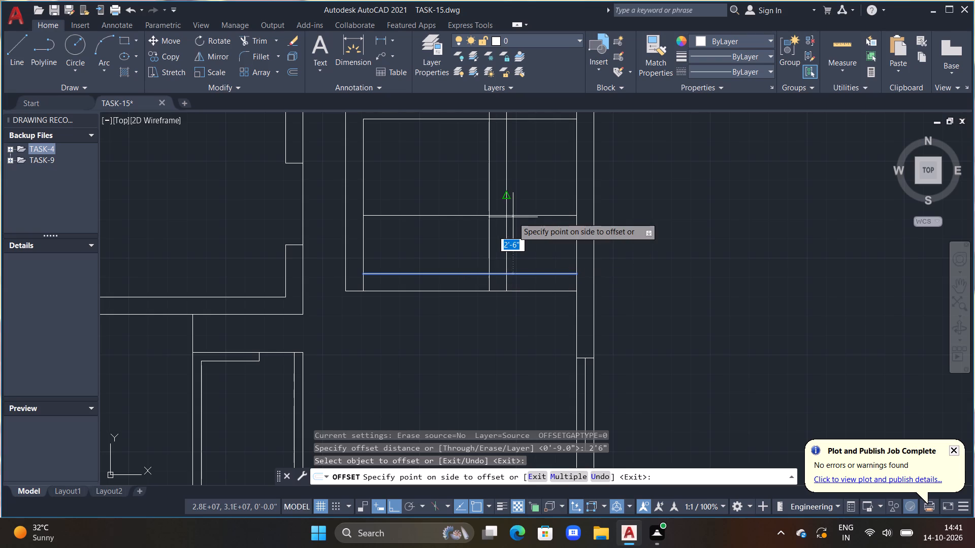
type("1'6\"")
key("Return")
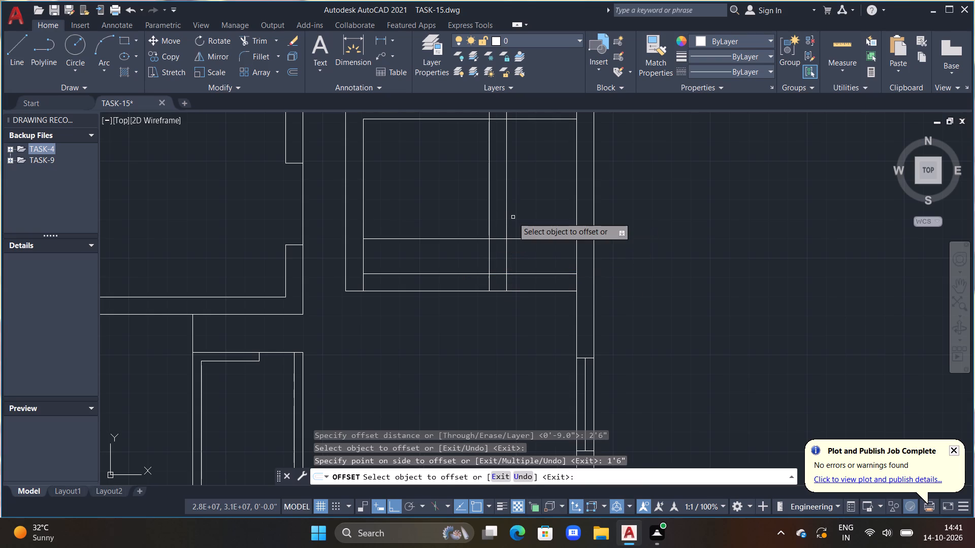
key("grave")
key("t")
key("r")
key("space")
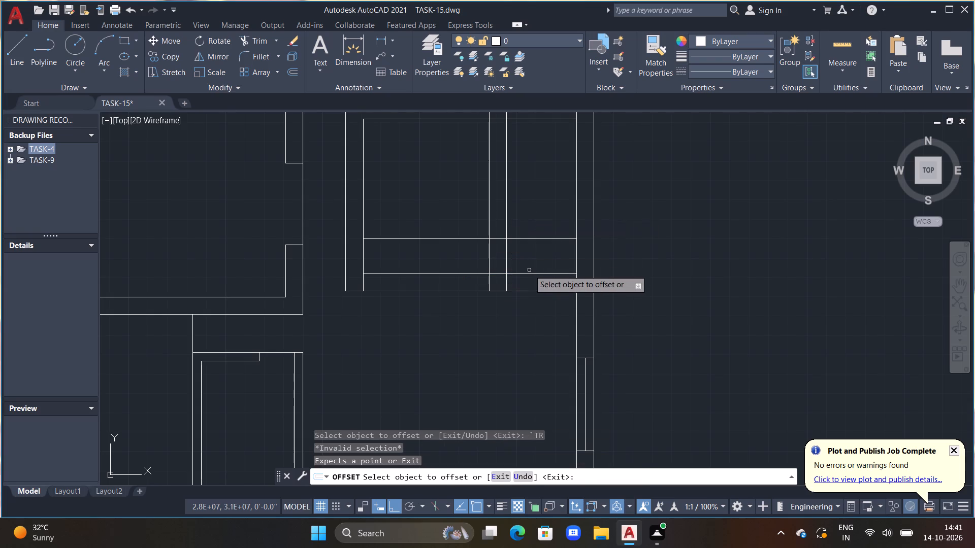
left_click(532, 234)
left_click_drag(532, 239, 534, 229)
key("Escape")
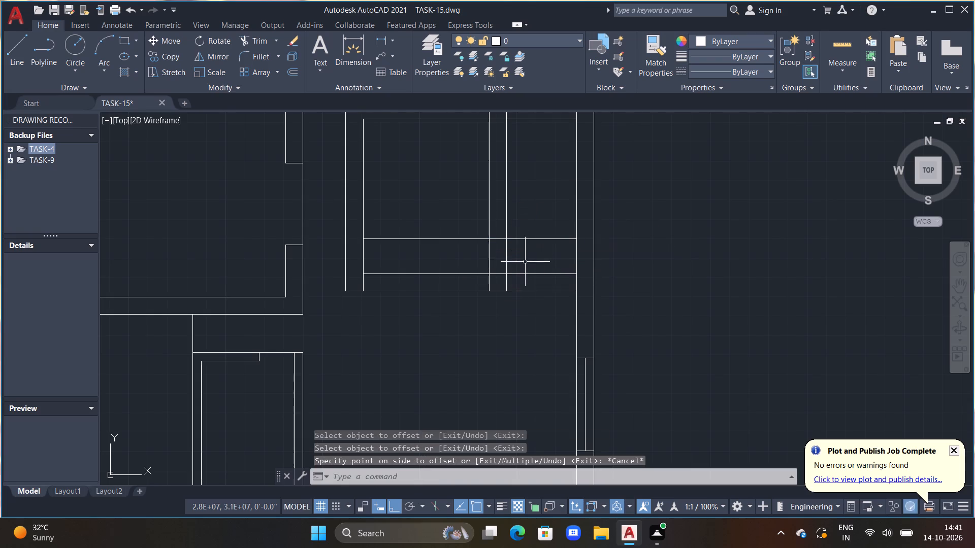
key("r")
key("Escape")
Trim the offset line on both sides of the vertical partition, and the partition's left line between it and the lower wall.
type("TR")
key("space")
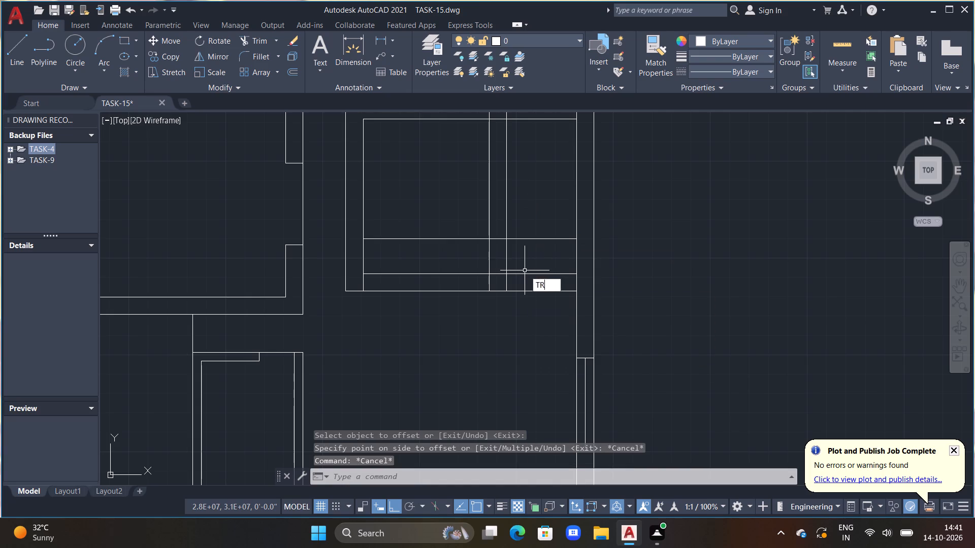
left_click(532, 240)
left_click(458, 237)
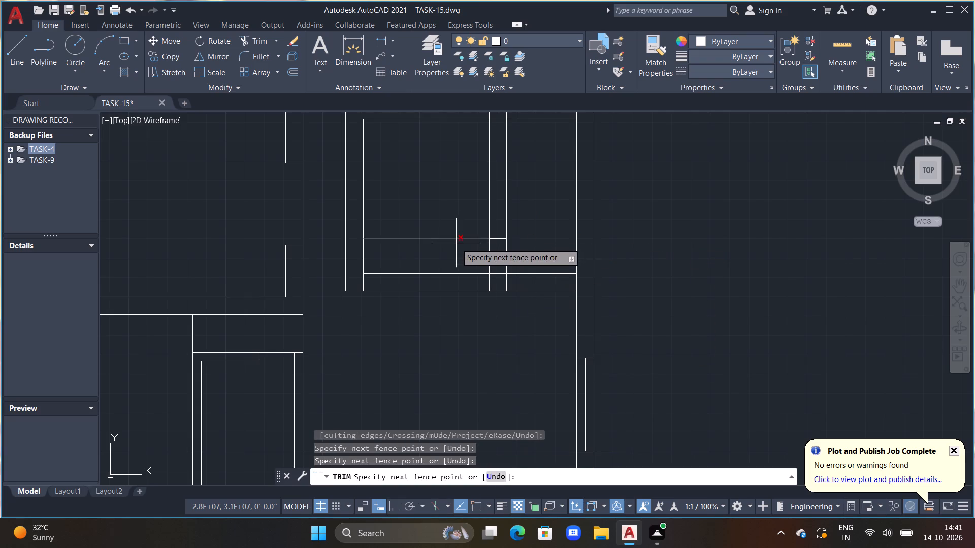
left_click(456, 245)
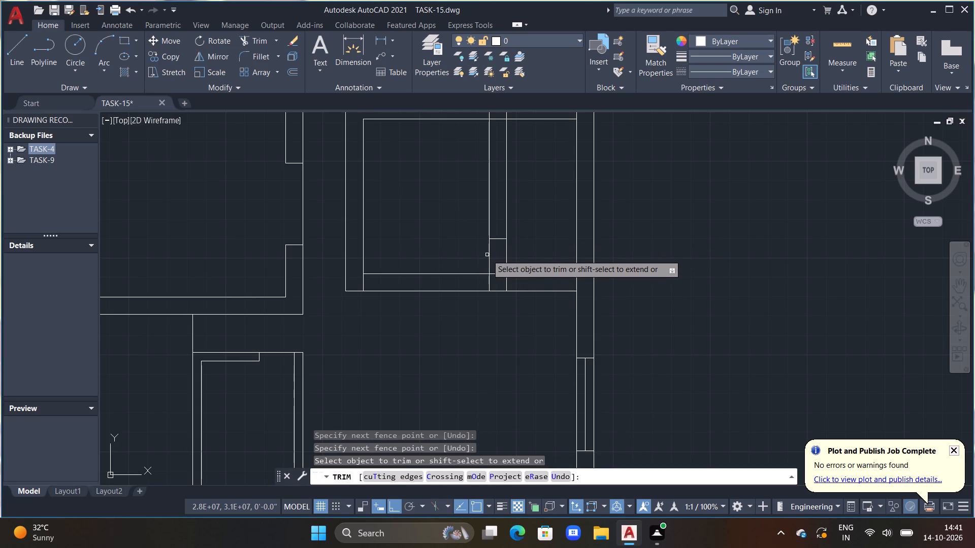
left_click(487, 255)
left_click(493, 256)
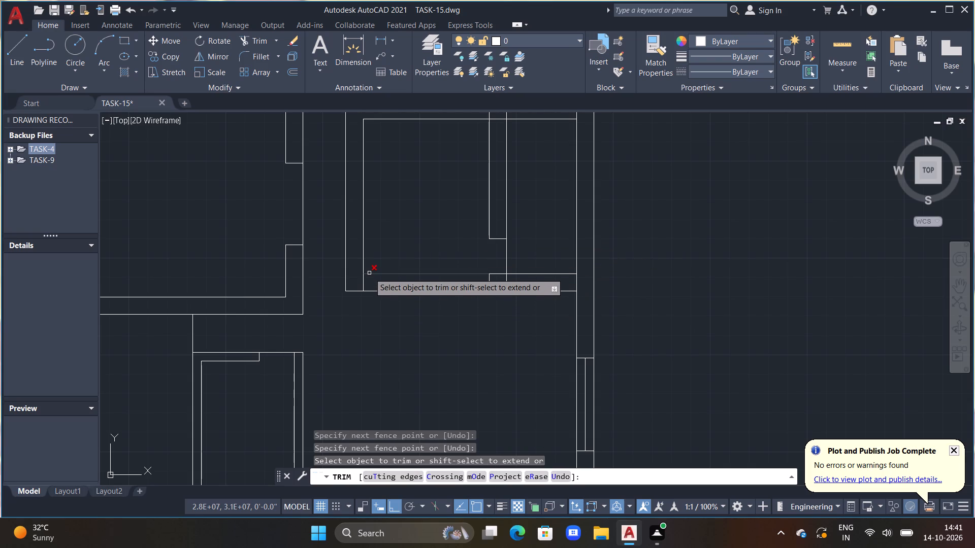
key("Escape")
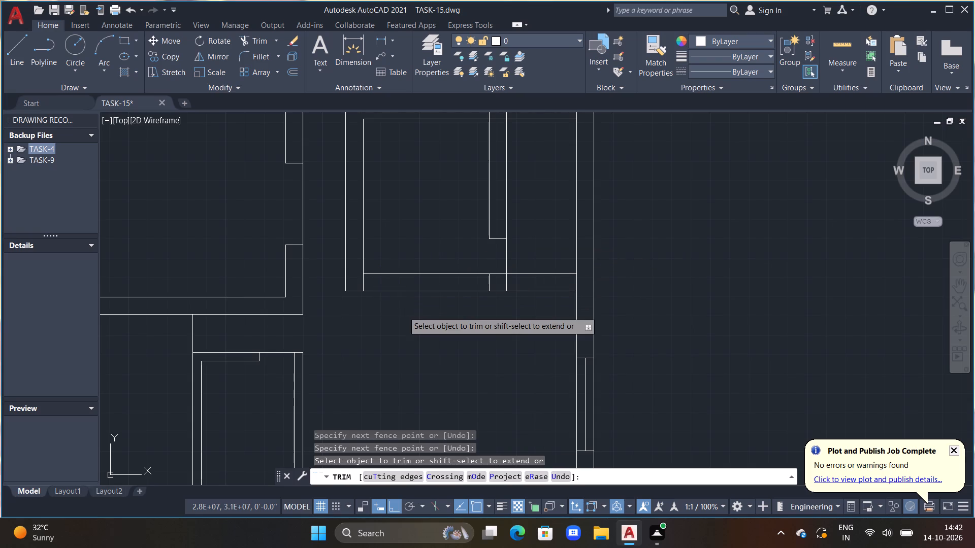
Draw a vertical line across the new room's lower wall, about midway between its left corner and the wall on its right.
key("l")
key("space")
scroll(434, 289, "up", 2)
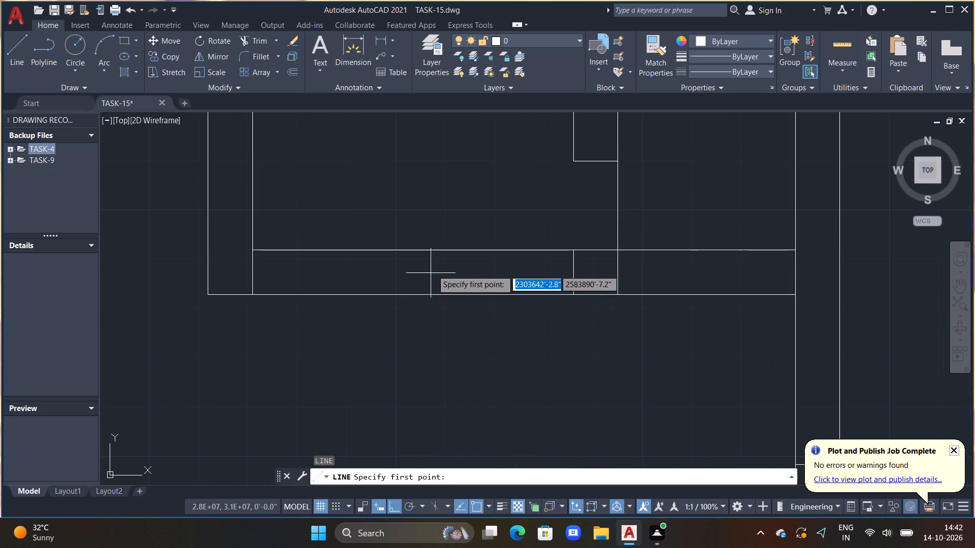
left_click_drag(448, 234, 449, 254)
left_click(420, 376)
key("Escape")
scroll(480, 378, "down", 2)
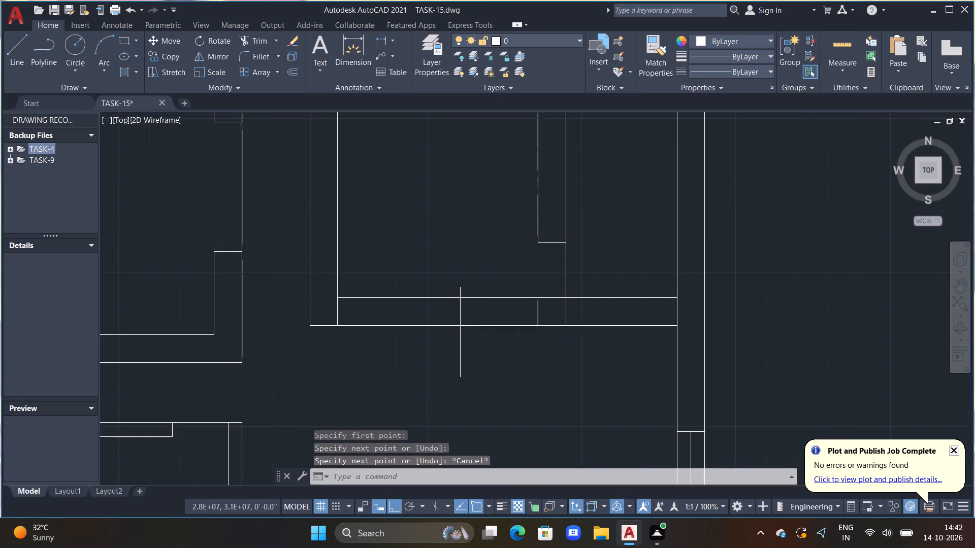
Trim the lower wall between the new vertical line and the partition, plus the vertical line's overhangs and the partition line inside the wall.
key("t")
key("r")
key("space")
left_click_drag(452, 357, 486, 348)
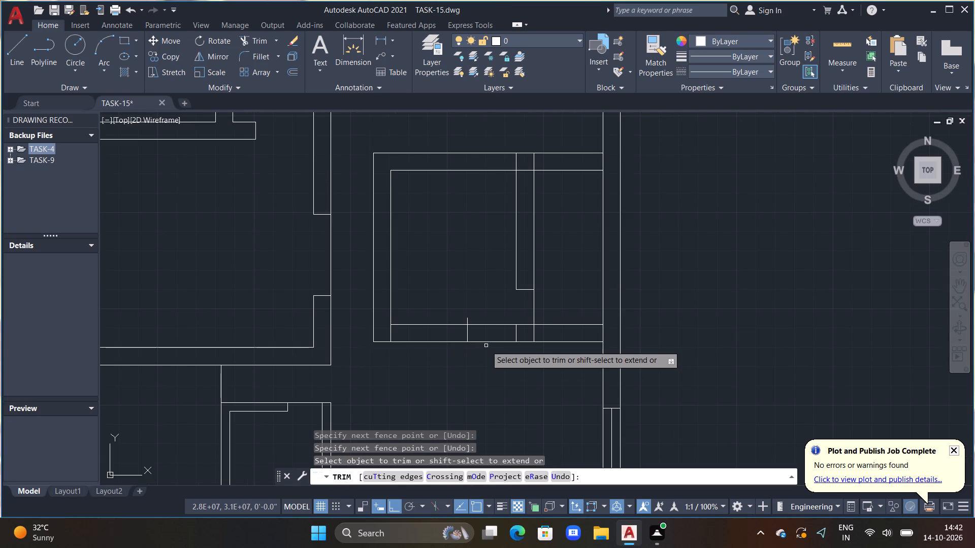
left_click_drag(486, 346, 485, 319)
left_click(467, 321)
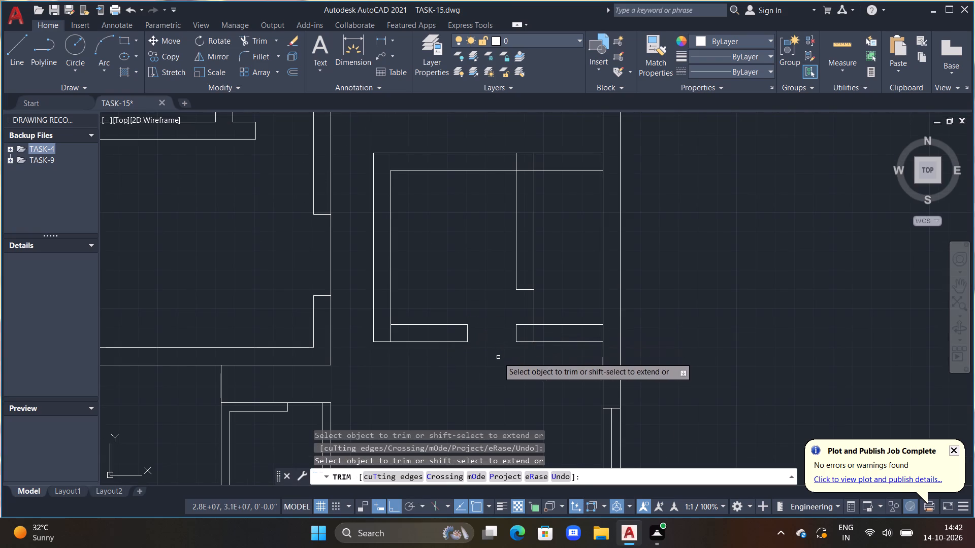
left_click(533, 331)
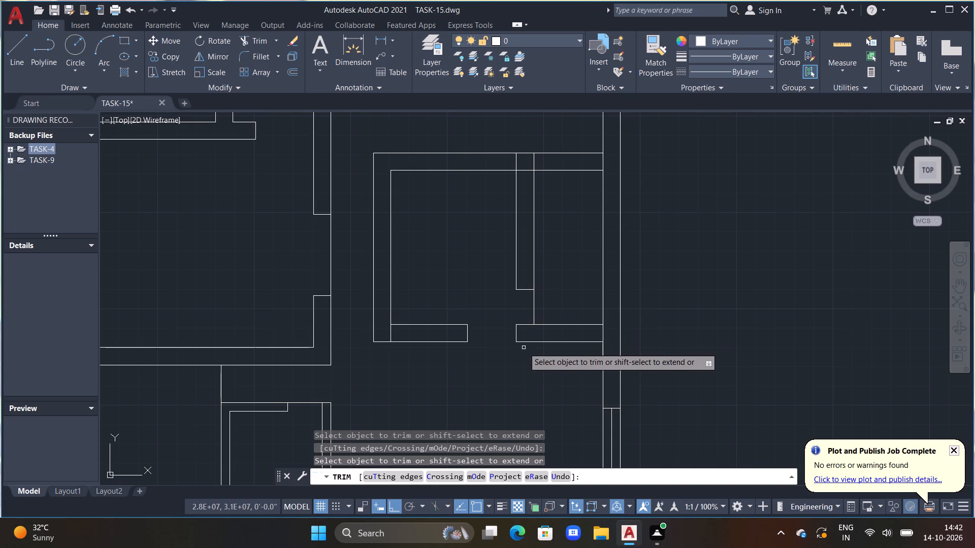
key("grave")
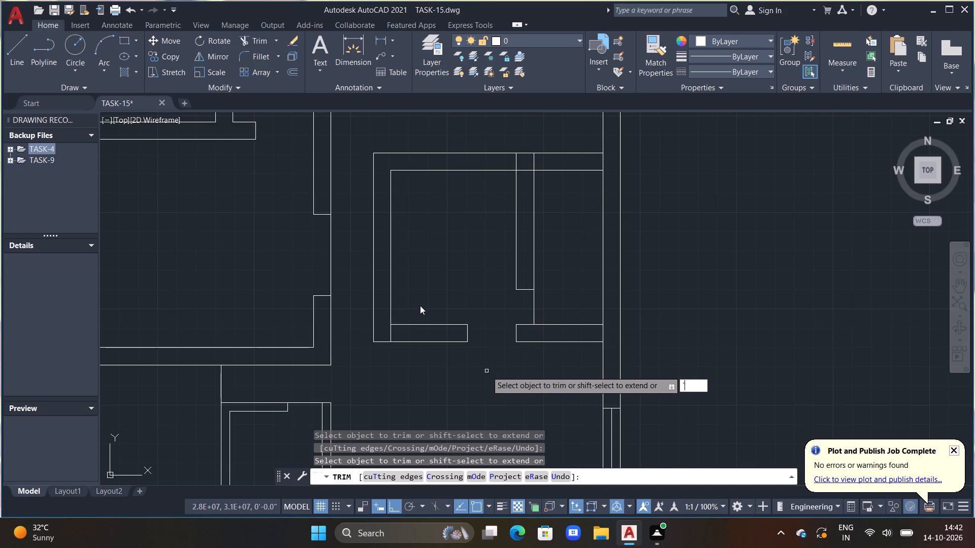
key("Escape")
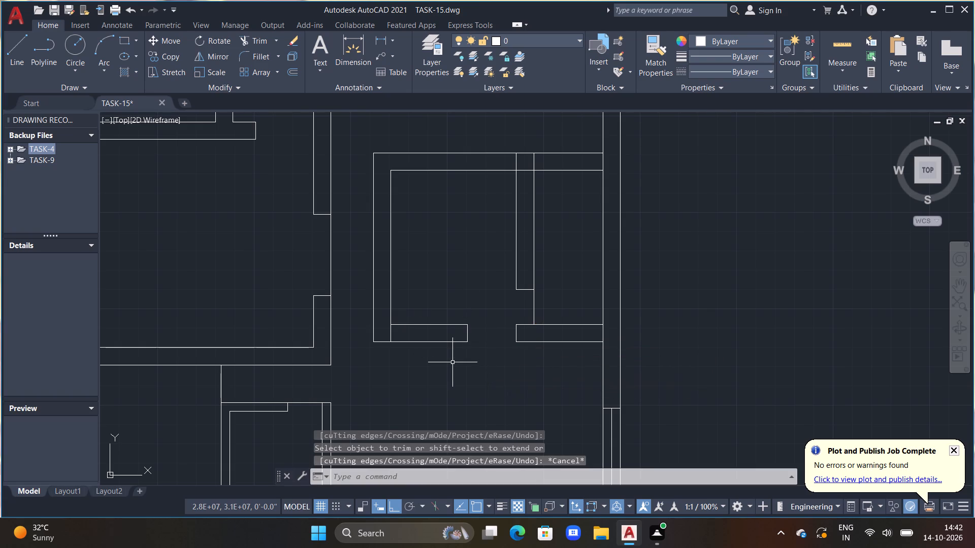
Trim both lower wall lines left of the opening back to the passage-side wall and erase the loose vertical end line.
key("t")
type("R")
key("space")
left_click_drag(430, 300, 441, 380)
key("Escape")
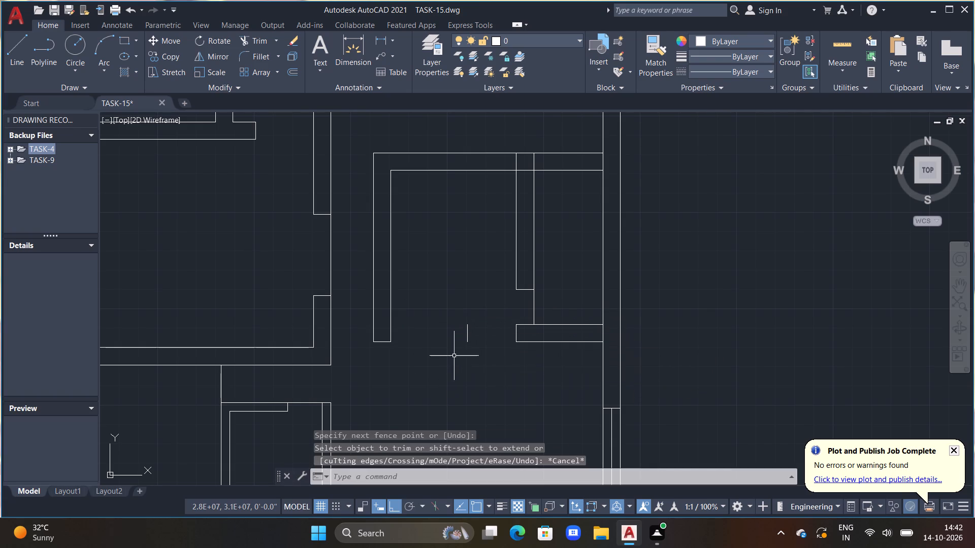
left_click(467, 334)
key("Delete")
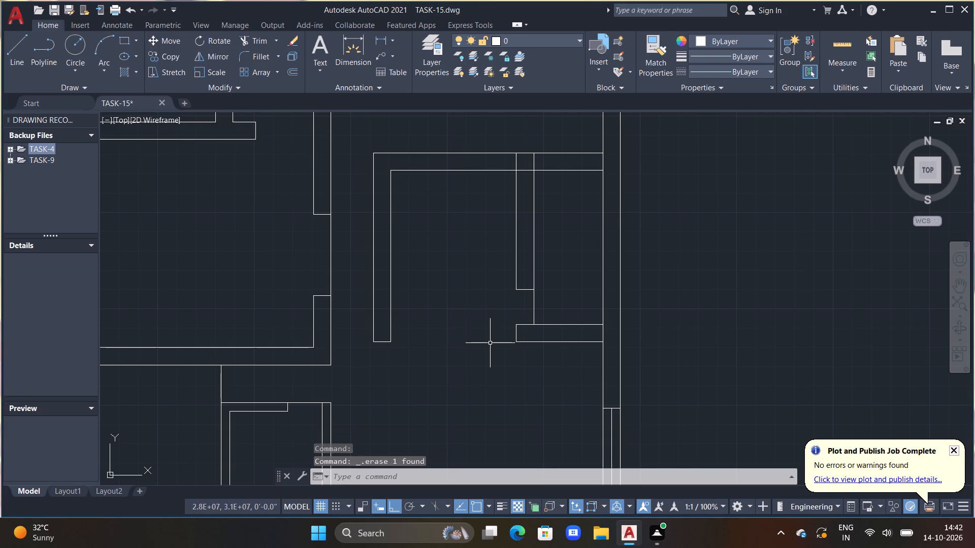
Extend the right-hand lower wall piece about 1'11" to the left with a closed end and erase its old end line.
type("L")
key("space")
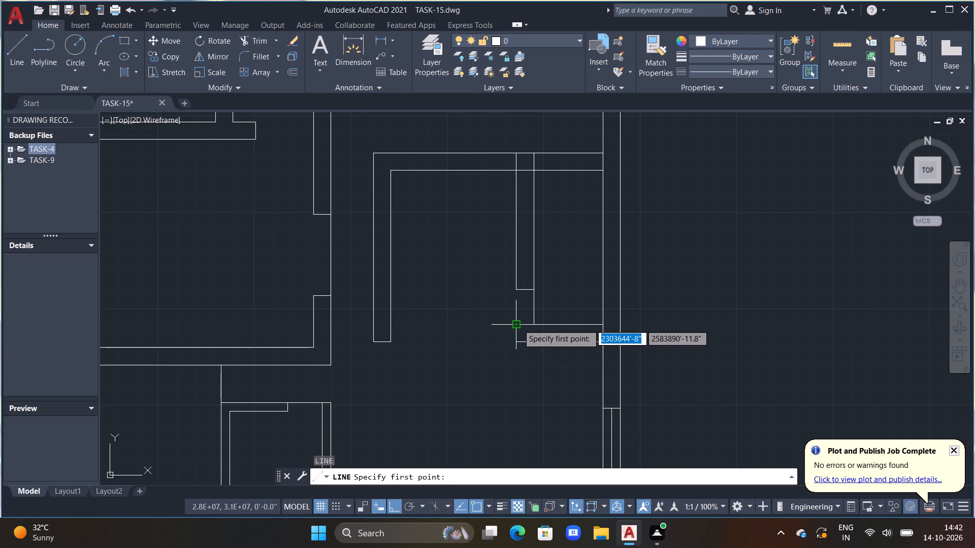
left_click(518, 324)
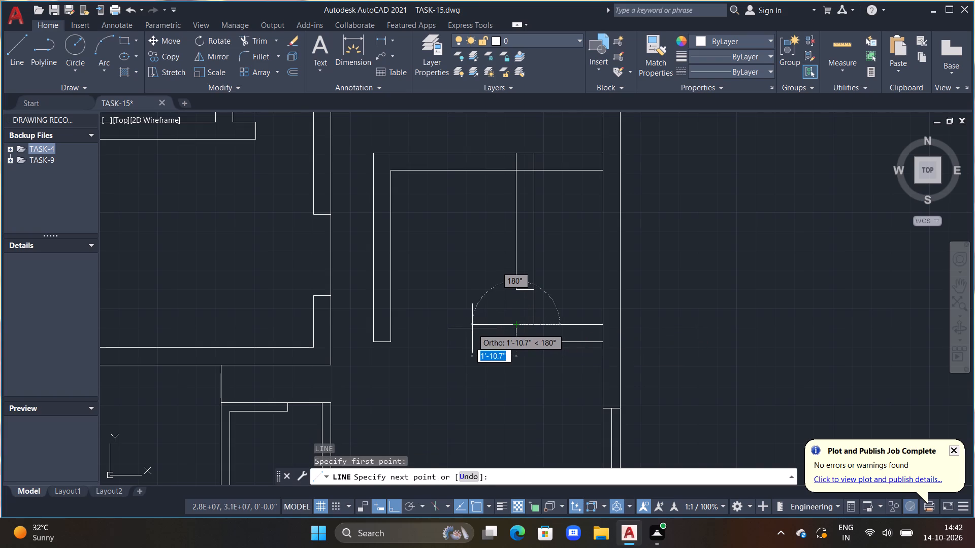
left_click(472, 328)
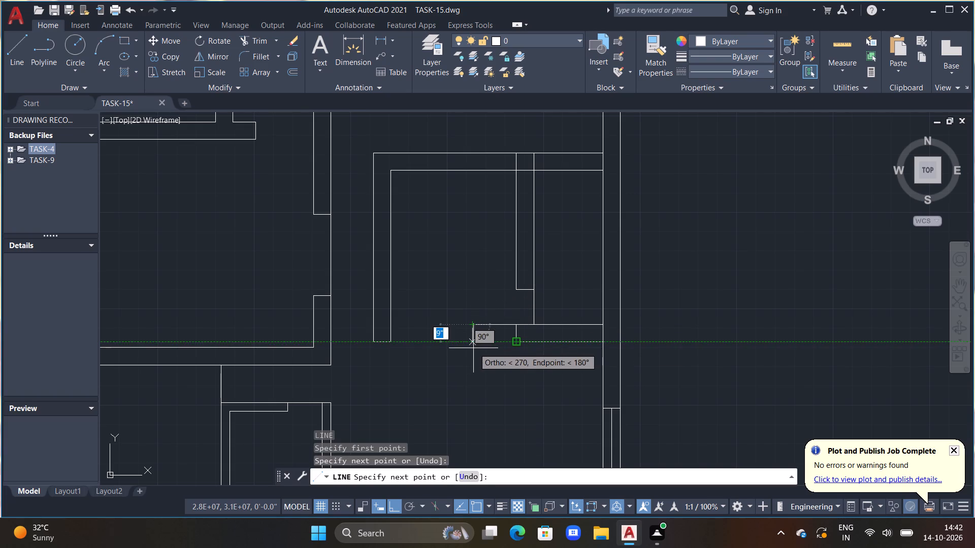
left_click(473, 340)
left_click(517, 340)
key("Escape")
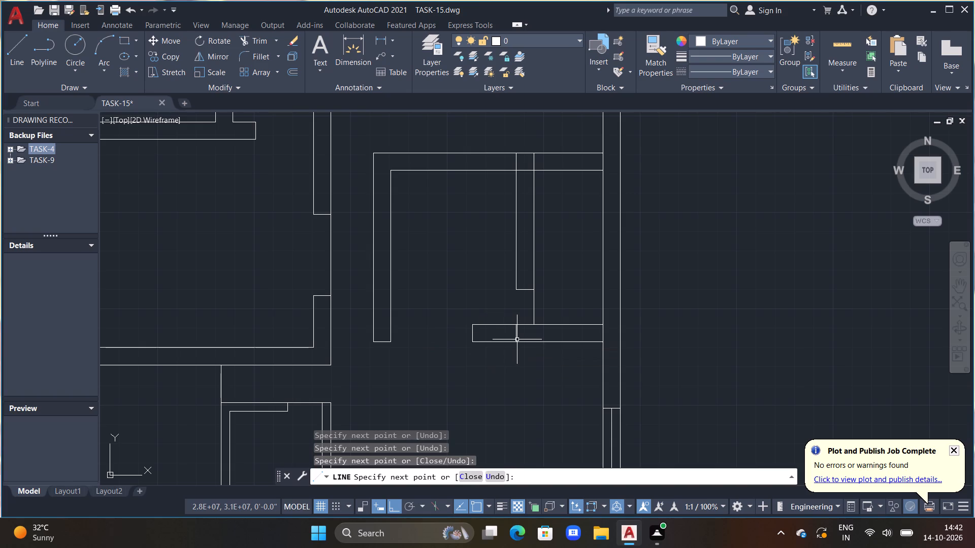
left_click(516, 335)
key("Delete")
key("Delete")
Extend the same wall piece slightly further left with a closed end and erase the previous end line.
scroll(527, 334, "down", 1)
middle_click_drag(521, 336, 524, 326)
middle_click_drag(493, 340, 521, 328)
scroll(529, 321, "up", 1)
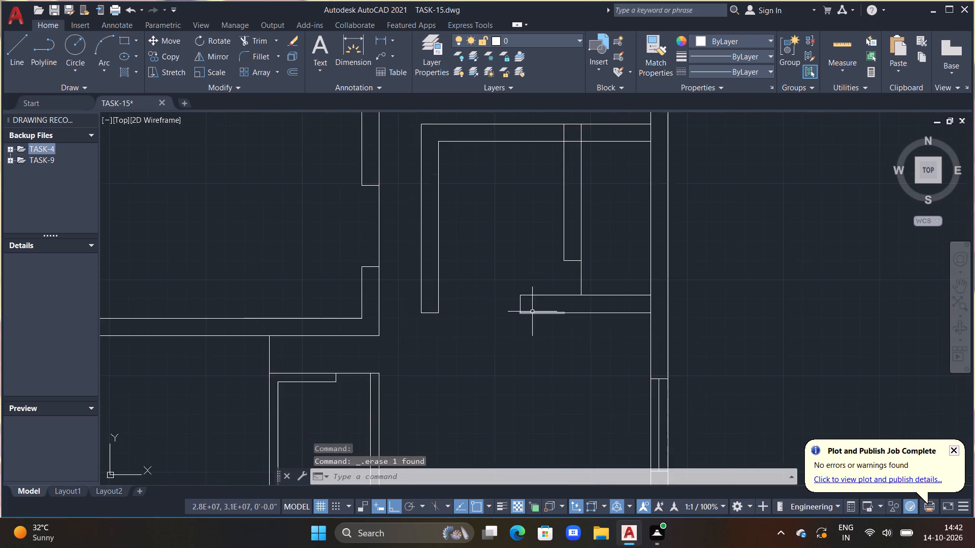
scroll(534, 306, "up", 2)
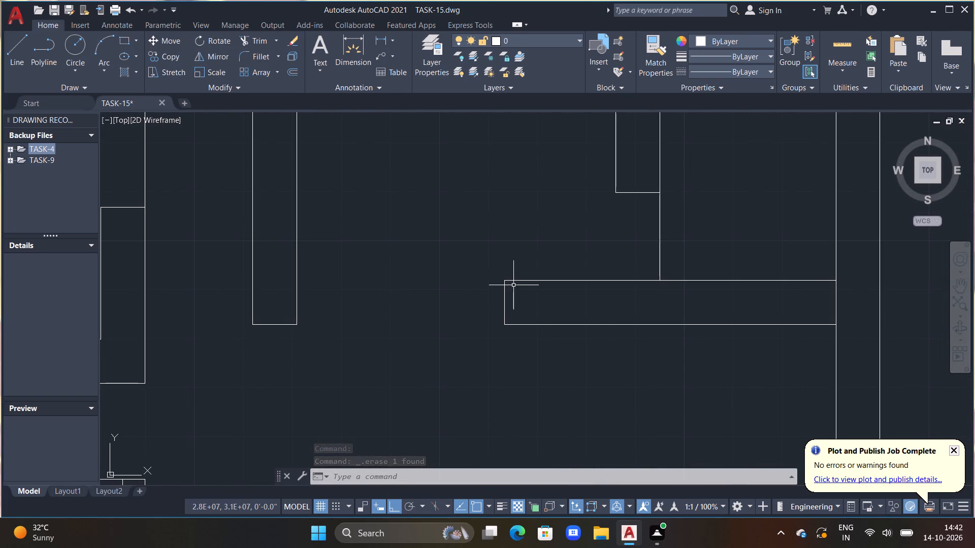
key("l")
key("space")
left_click(506, 282)
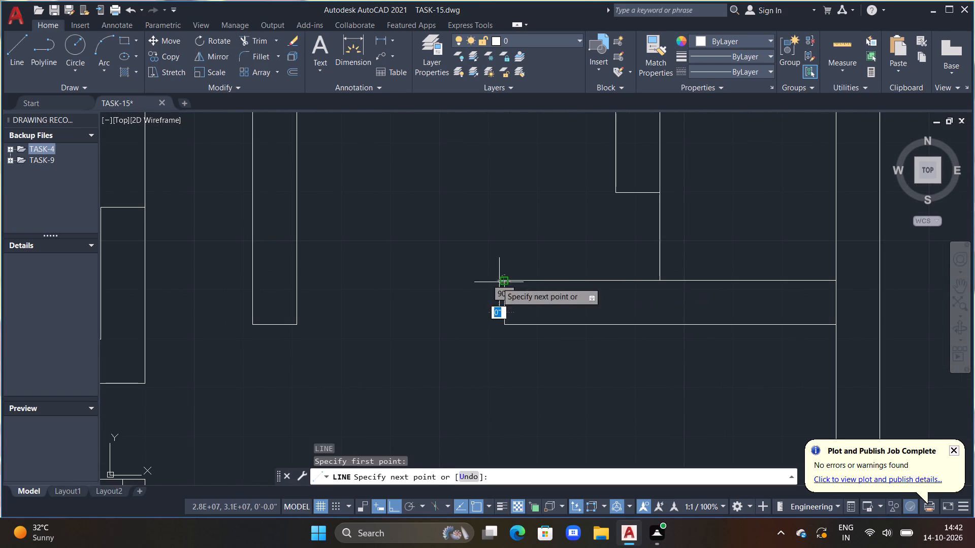
left_click(477, 285)
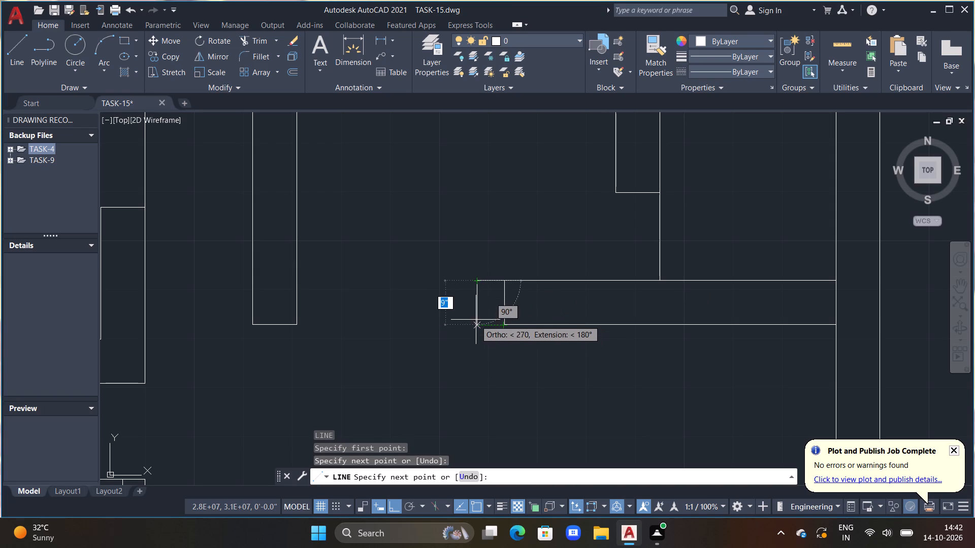
left_click(475, 326)
left_click(503, 325)
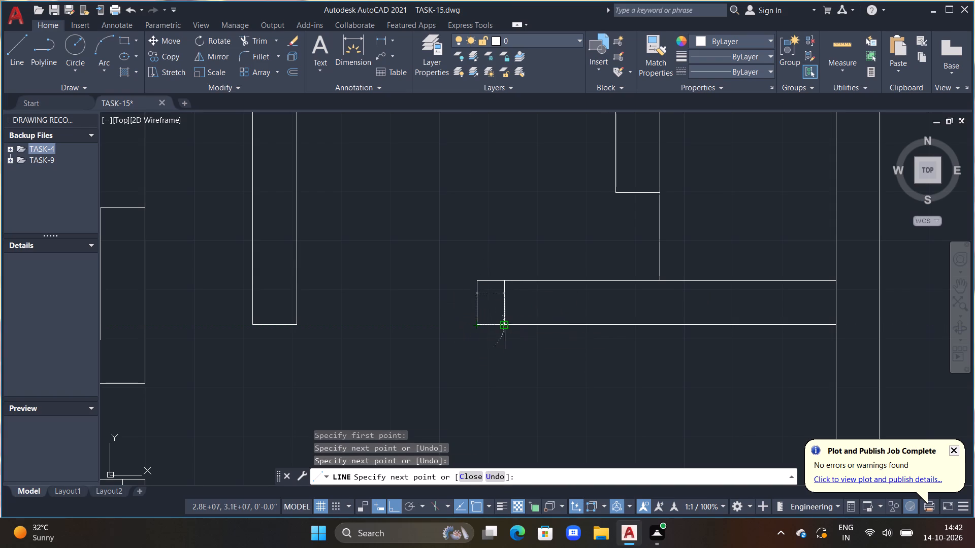
key("Escape")
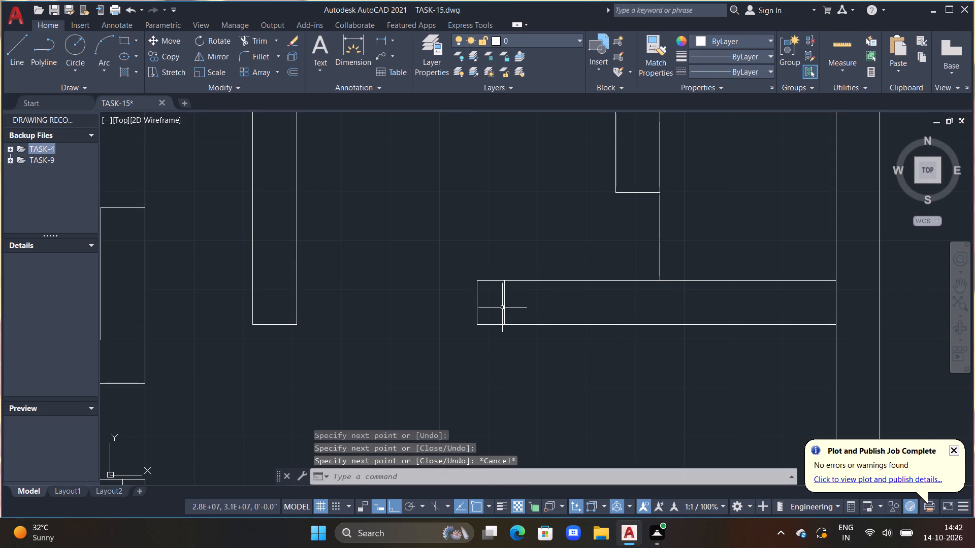
left_click(505, 304)
key("Delete")
Examine the new lower wall opening and the surrounding rooms in the lower half of the floor plan.
scroll(518, 315, "down", 3)
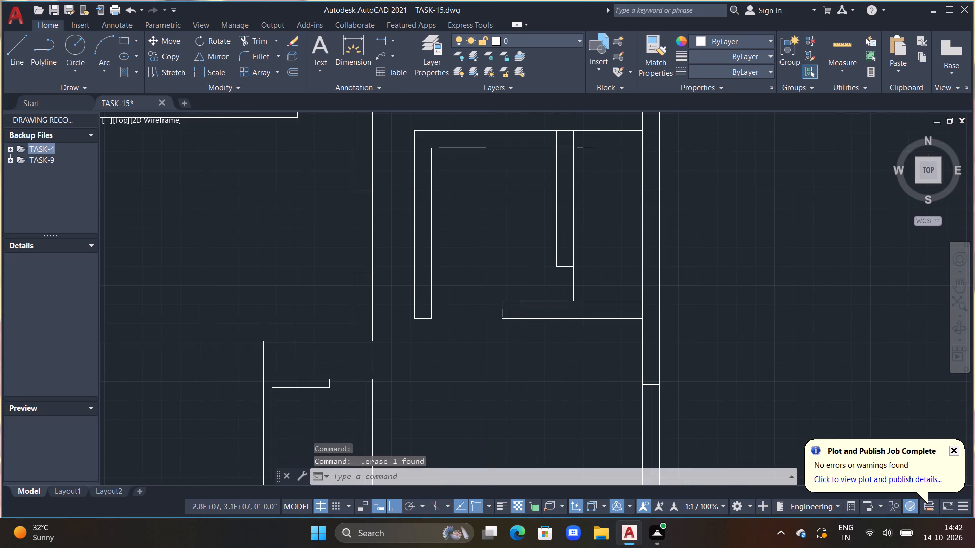
middle_click_drag(521, 324, 531, 339)
middle_click_drag(527, 361, 521, 279)
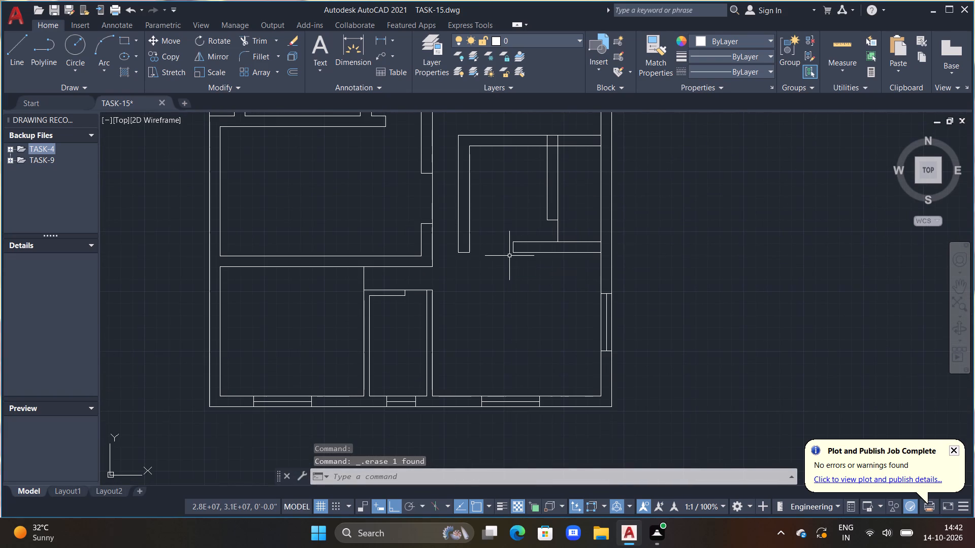
scroll(505, 255, "up", 2)
middle_click_drag(469, 259, 496, 218)
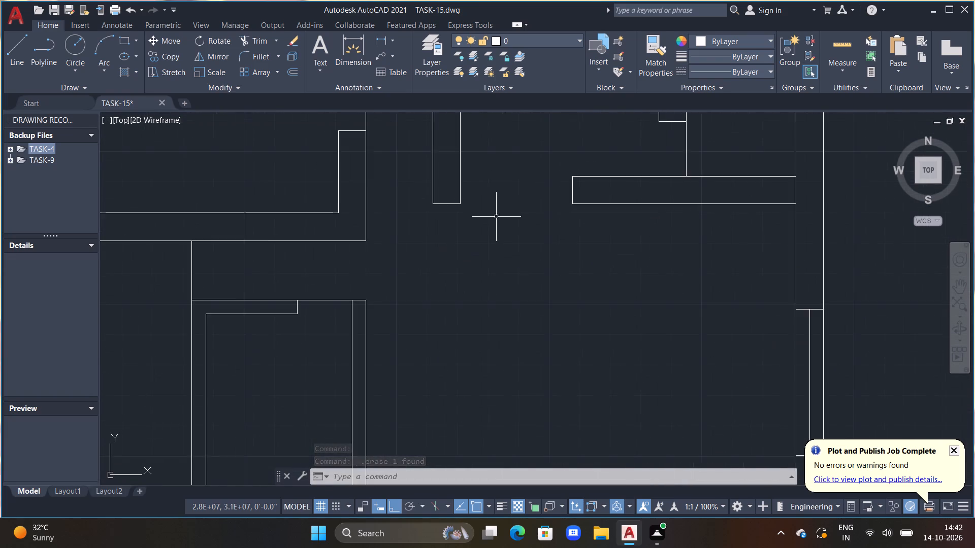
scroll(496, 222, "down", 2)
middle_click_drag(502, 266, 499, 244)
middle_click_drag(492, 258, 527, 272)
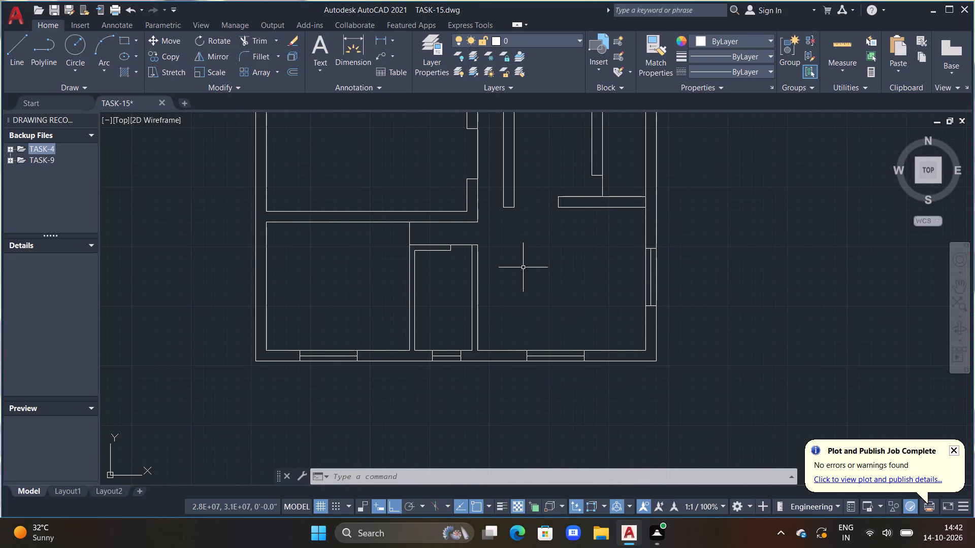
scroll(513, 255, "down", 1)
middle_click_drag(513, 255, 509, 285)
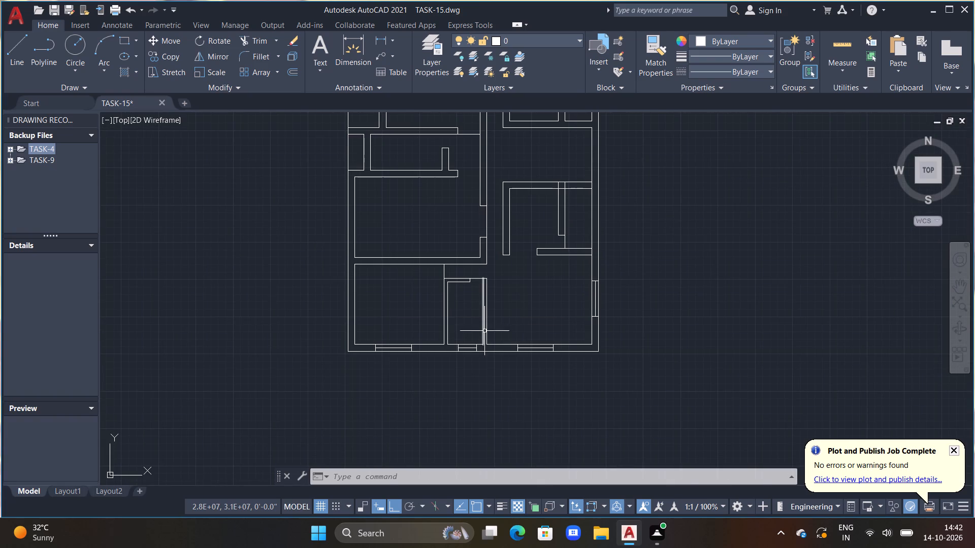
middle_click_drag(484, 330, 485, 288)
middle_click_drag(514, 272, 488, 301)
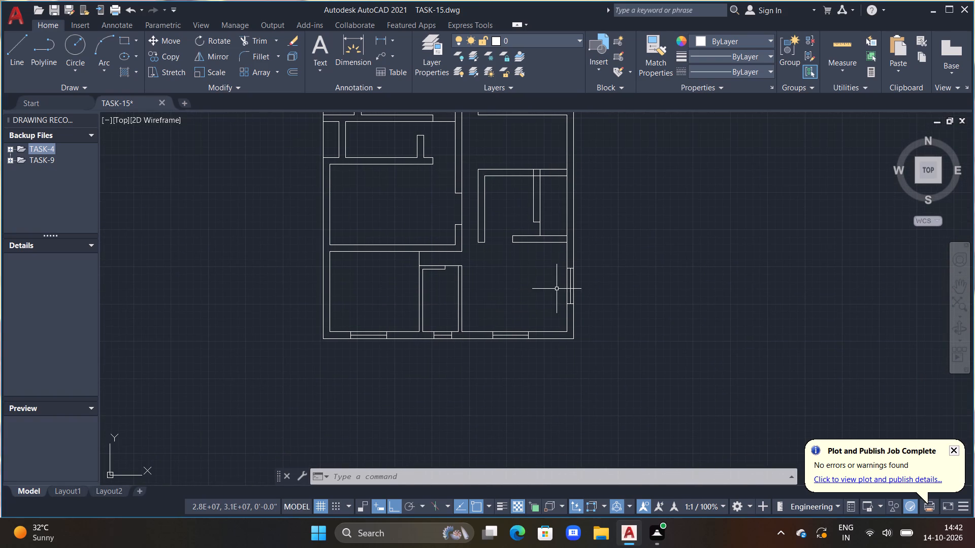
Trim the overlapping lines at the lower-right room's partition junction and remove the outer wall's inner line beside the small compartment.
middle_click_drag(550, 239, 524, 293)
scroll(549, 244, "up", 1)
key("t")
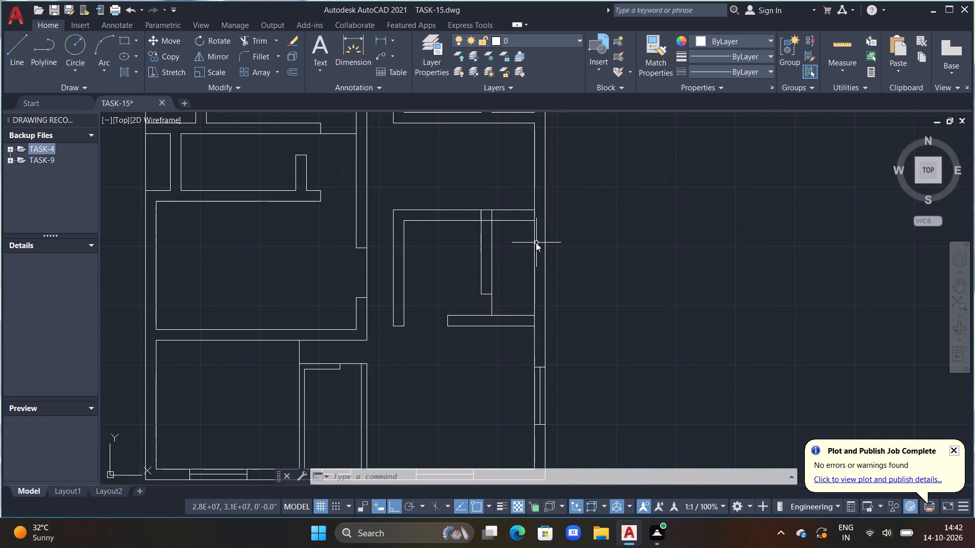
key("r")
key("space")
left_click(479, 217)
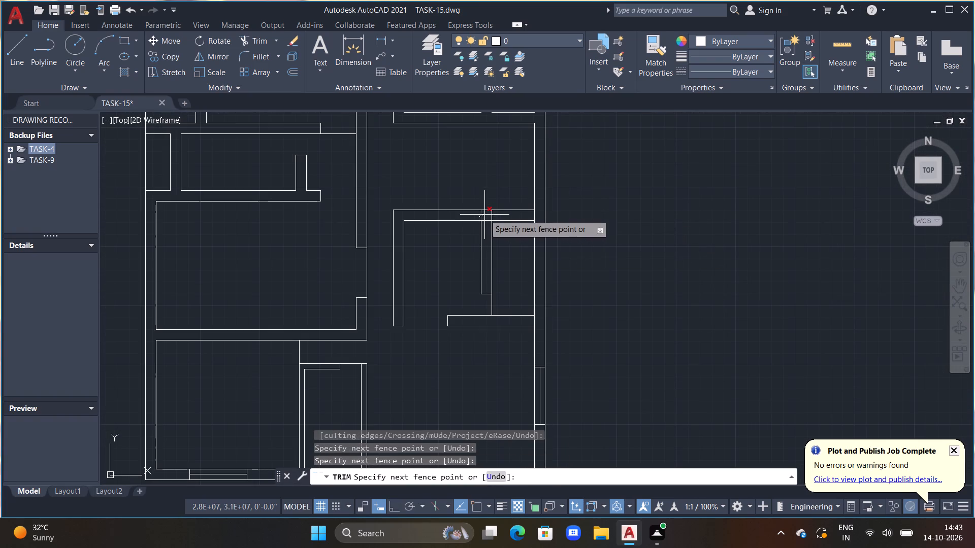
left_click(491, 215)
left_click(493, 217)
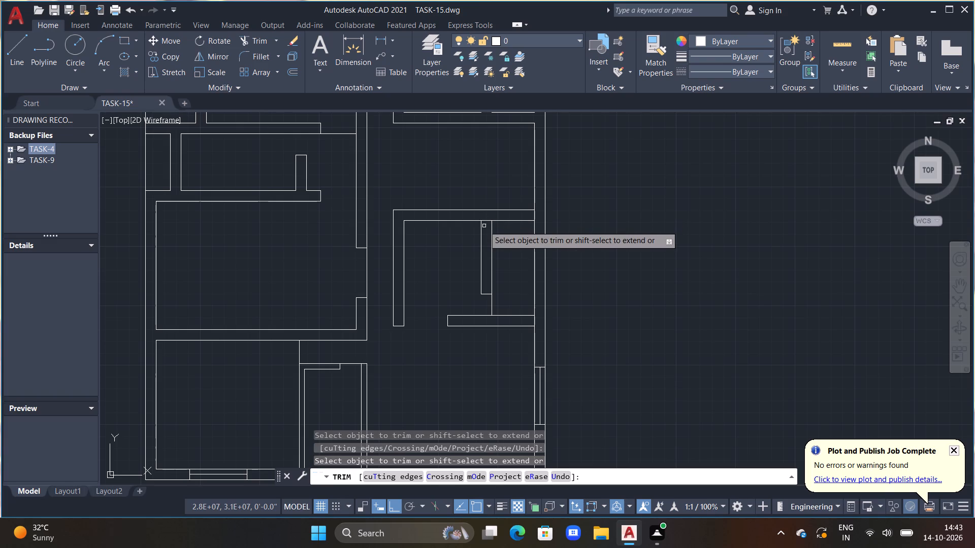
left_click(483, 221)
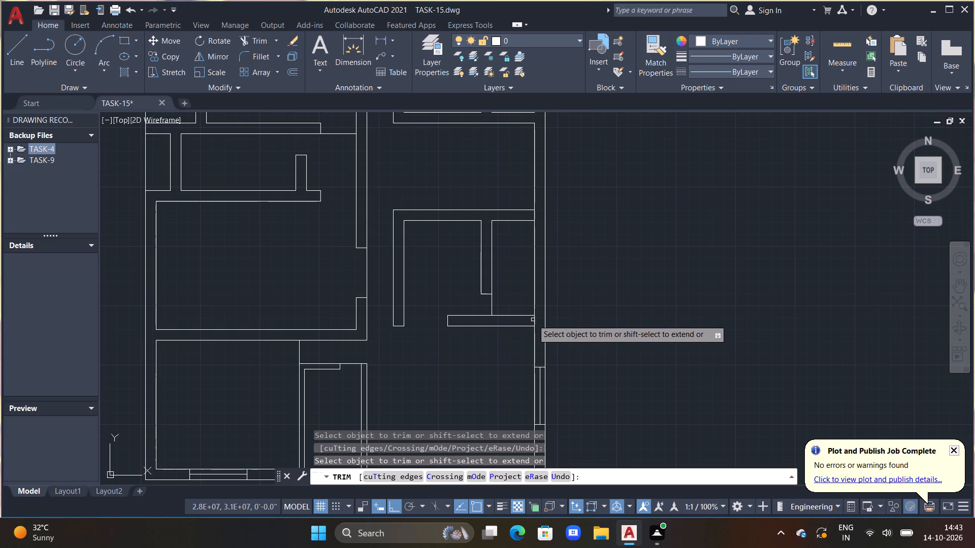
left_click(533, 321)
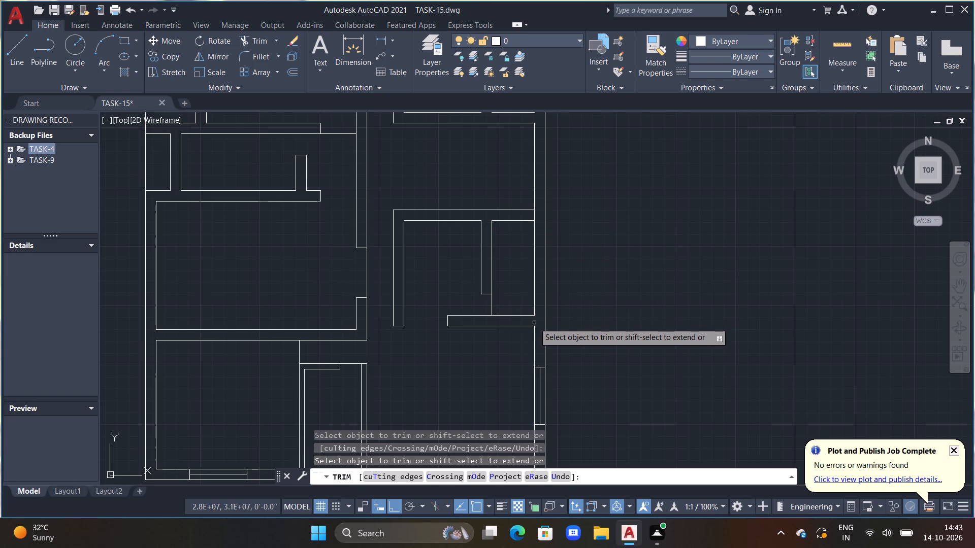
left_click(533, 291)
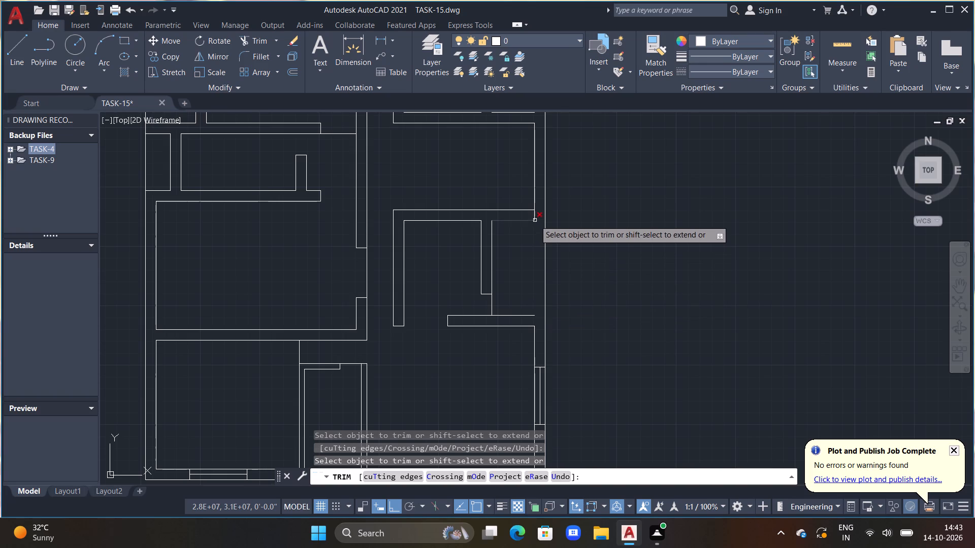
left_click(533, 215)
key("Escape")
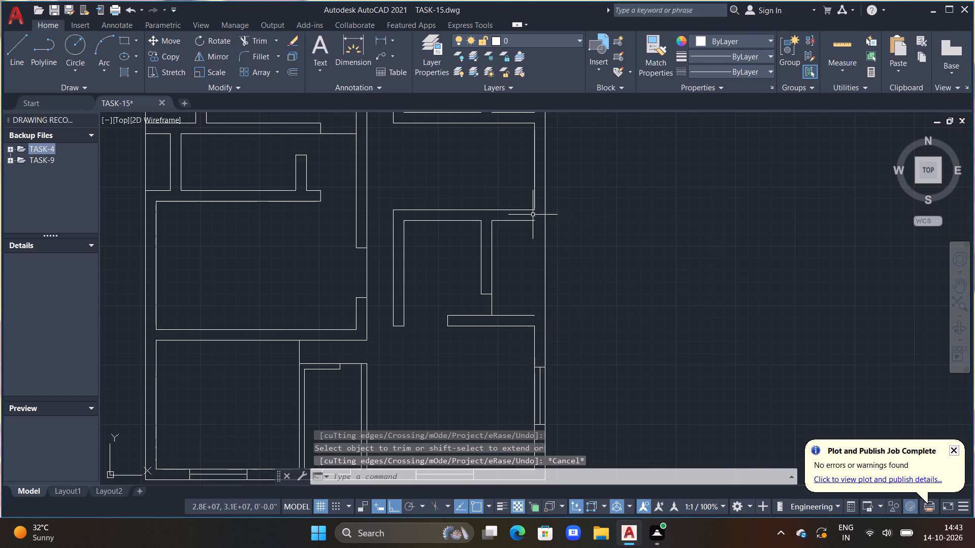
Extend the small compartment's upper and lower wall lines to the outer face of the right exterior wall.
type("EX")
key("space")
left_click(526, 315)
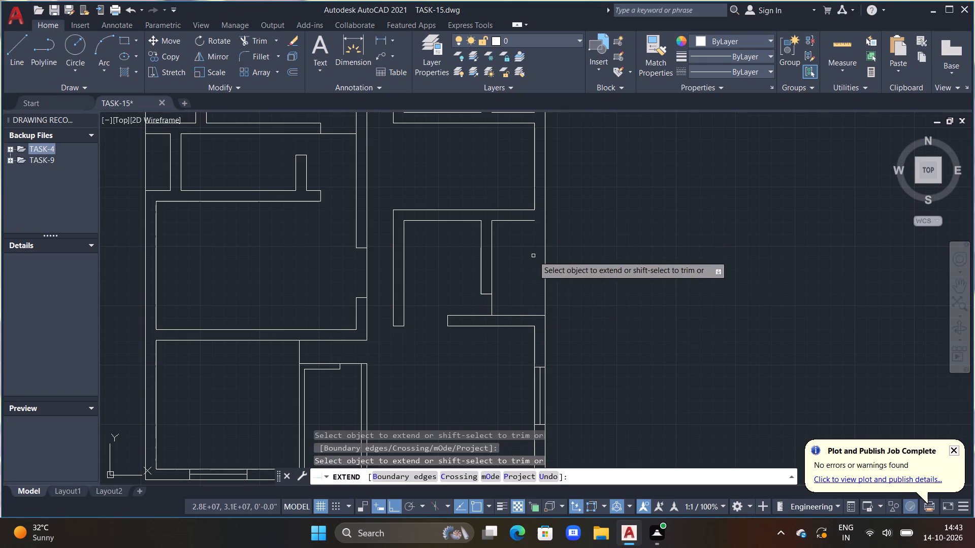
left_click(528, 219)
scroll(564, 252, "down", 1)
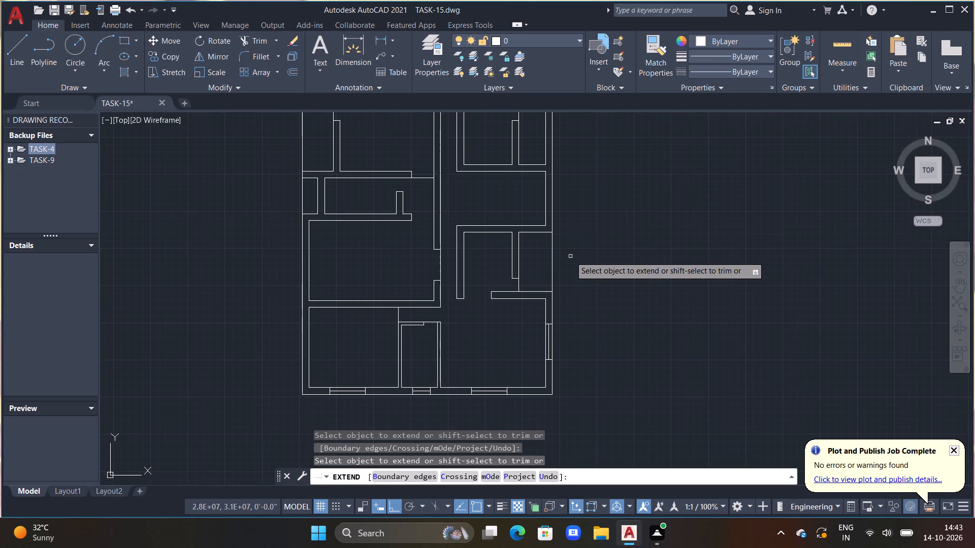
middle_click_drag(577, 267, 559, 352)
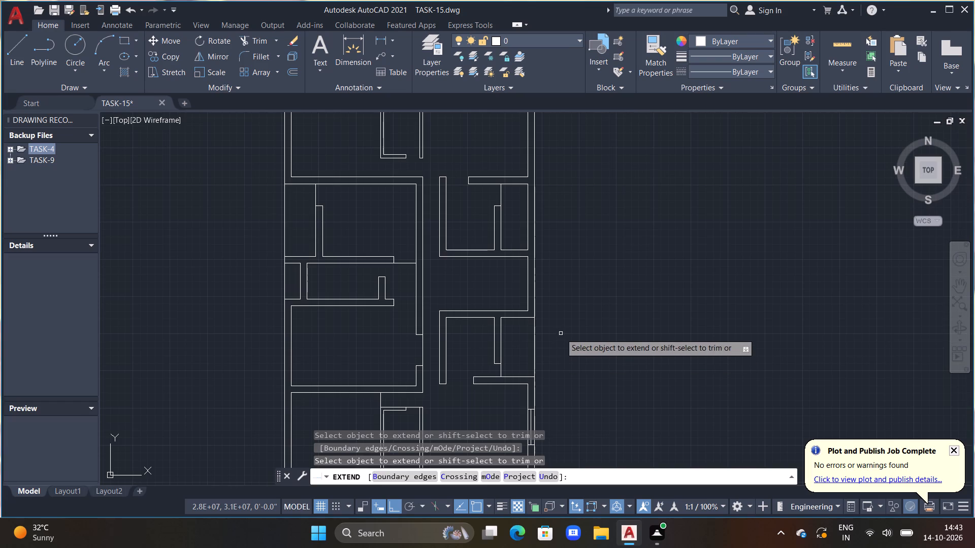
key("Escape")
Draw a horizontal line across the top-right room's right exterior wall and offset it 4' upward to mark a window.
scroll(557, 332, "down", 1)
middle_click_drag(544, 322, 557, 366)
middle_click_drag(552, 347, 499, 303)
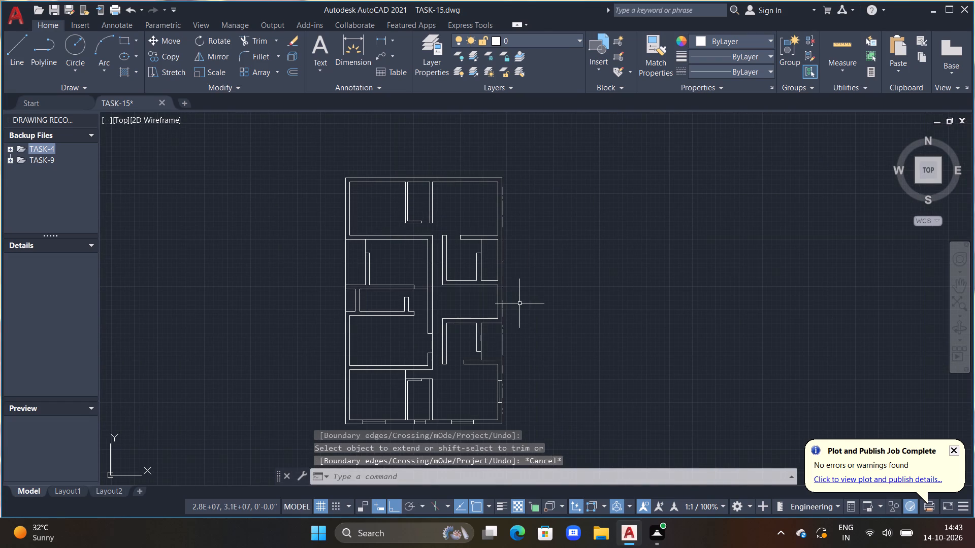
middle_click(512, 326)
middle_click_drag(517, 335, 526, 347)
key("Escape")
middle_click_drag(496, 328, 503, 342)
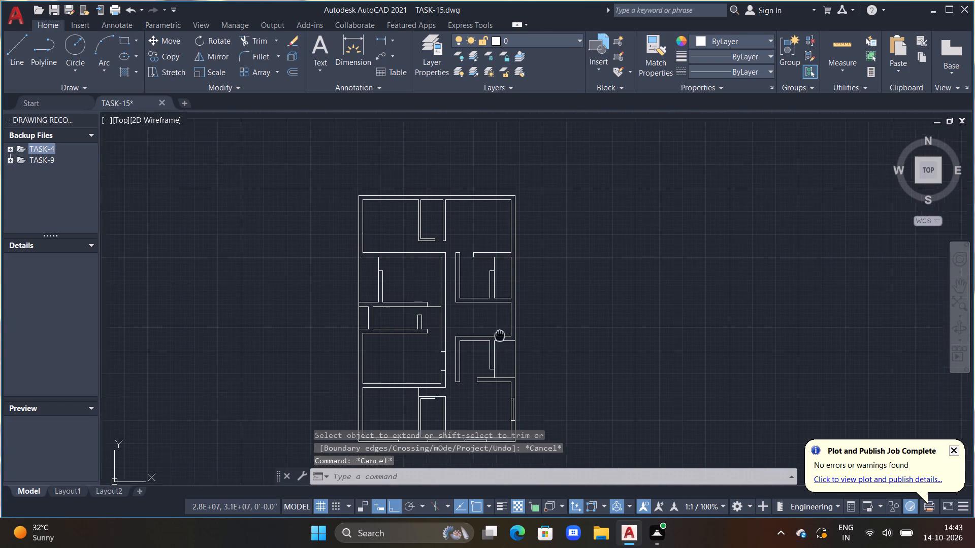
middle_click_drag(503, 342, 507, 370)
middle_click_drag(515, 324, 522, 360)
scroll(525, 318, "up", 2)
middle_click_drag(523, 355, 524, 355)
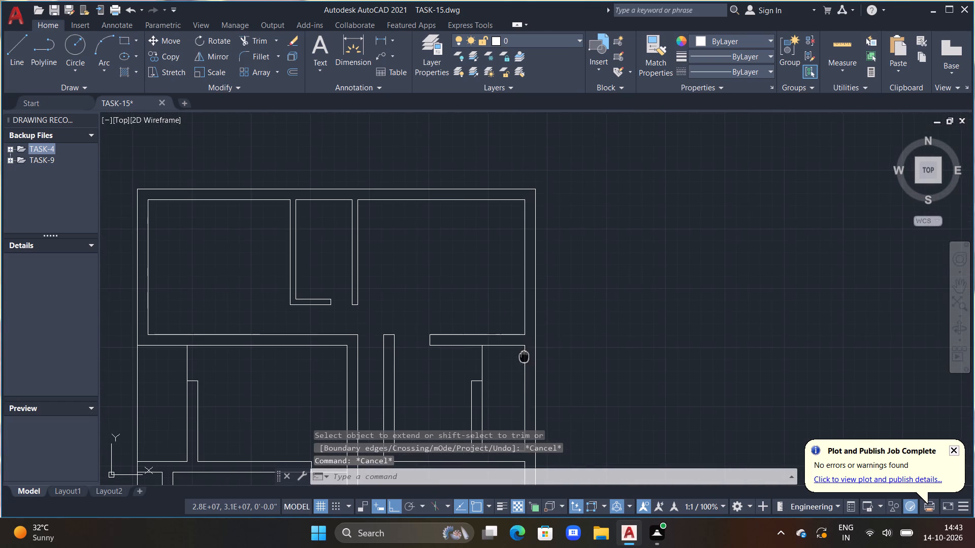
middle_click_drag(524, 355, 523, 393)
scroll(523, 355, "up", 1)
key("l")
key("space")
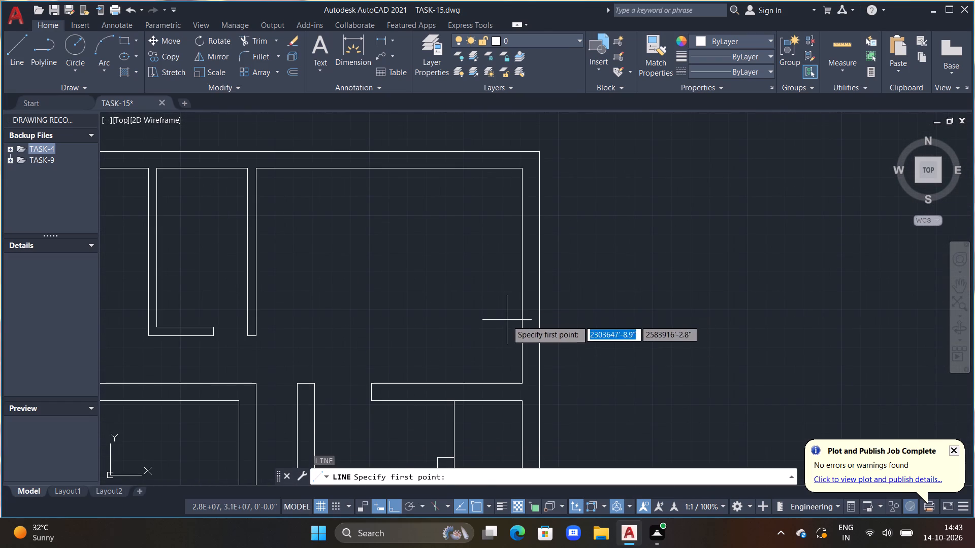
left_click_drag(506, 321, 521, 321)
left_click(649, 336)
key("Escape")
type("OFF 4'")
key("Return")
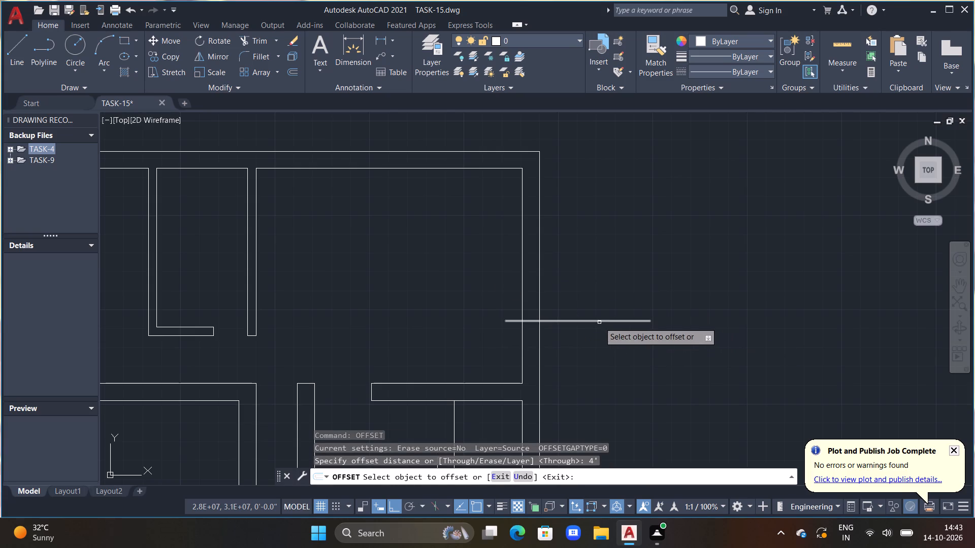
left_click_drag(599, 322, 599, 318)
left_click(601, 235)
key("Escape")
Trim both window marker lines to the inner and outer faces of the right exterior wall.
type("TR")
key("space")
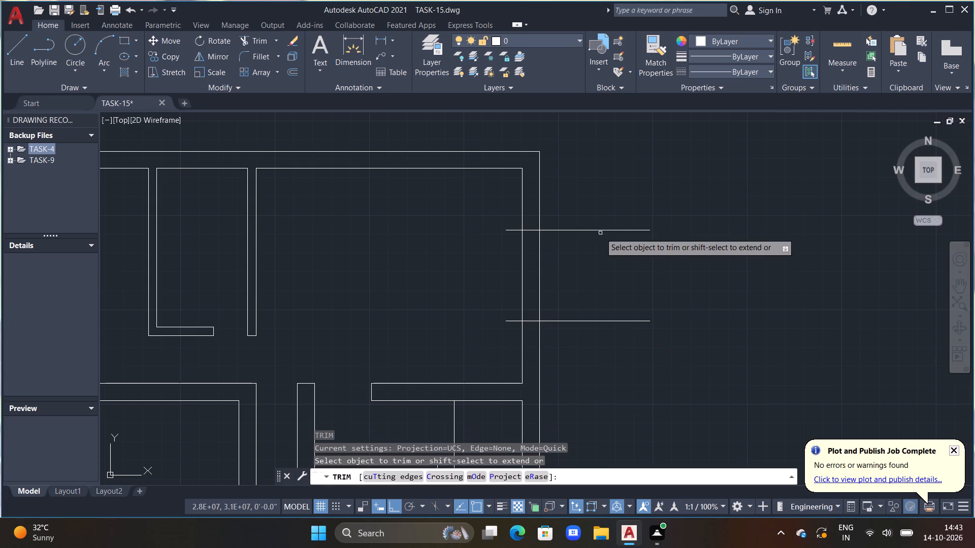
left_click_drag(599, 221, 585, 401)
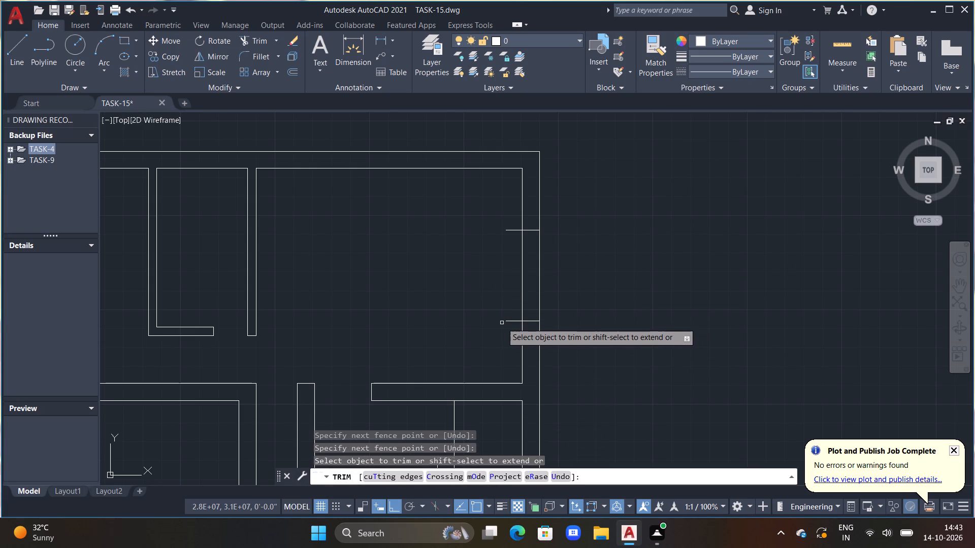
left_click(508, 323)
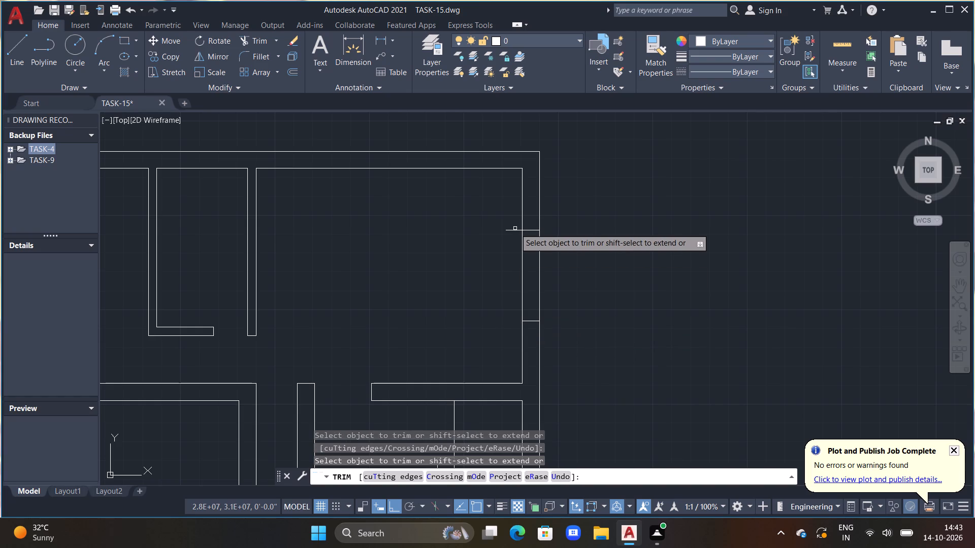
left_click(511, 231)
key("Escape")
Draw the 4' vertical centre line of the right-wall window between the midpoints of its two end lines.
key("l")
key("space")
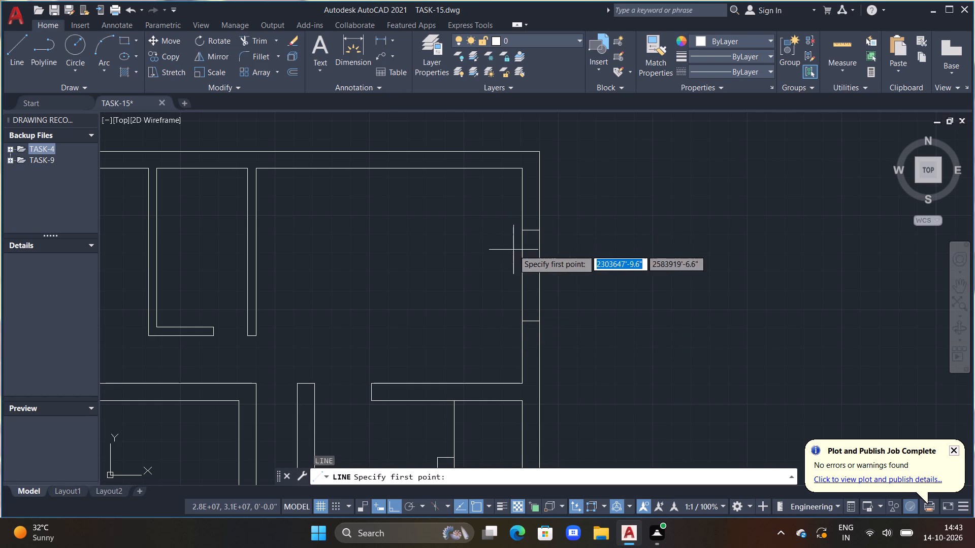
left_click_drag(534, 320, 533, 304)
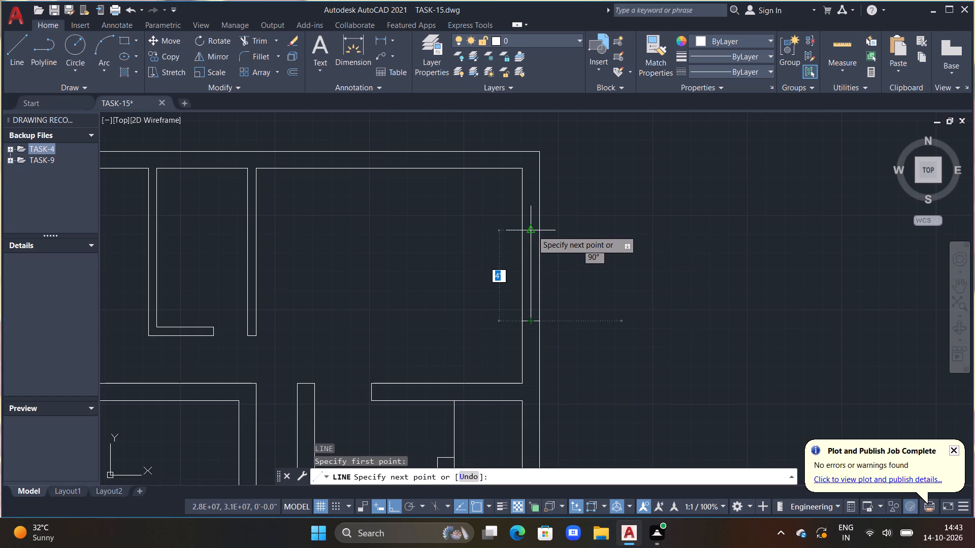
left_click(532, 230)
key("Escape")
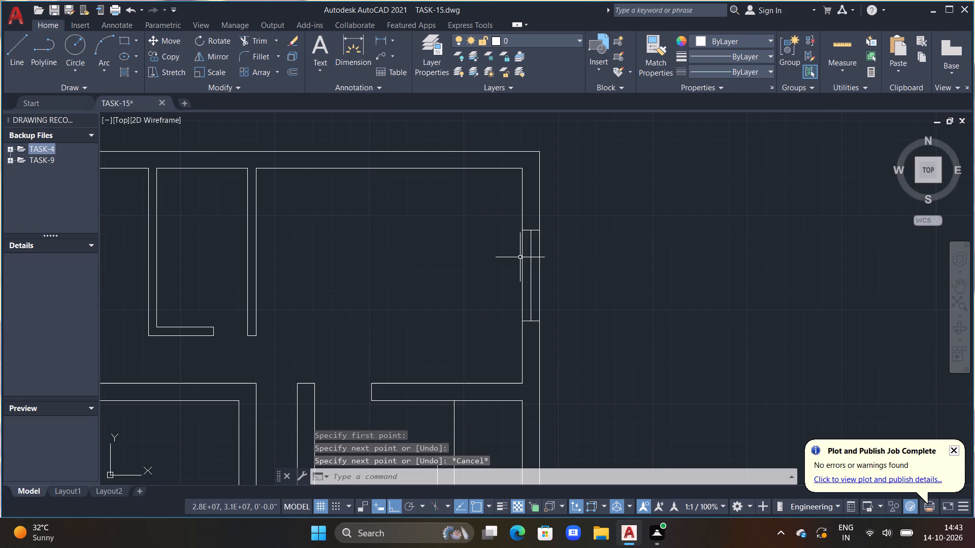
Draw a vertical line across the top-right room's top exterior wall and offset it 4' to the left for a window.
scroll(521, 261, "down", 1)
middle_click_drag(478, 247, 505, 323)
key("Escape")
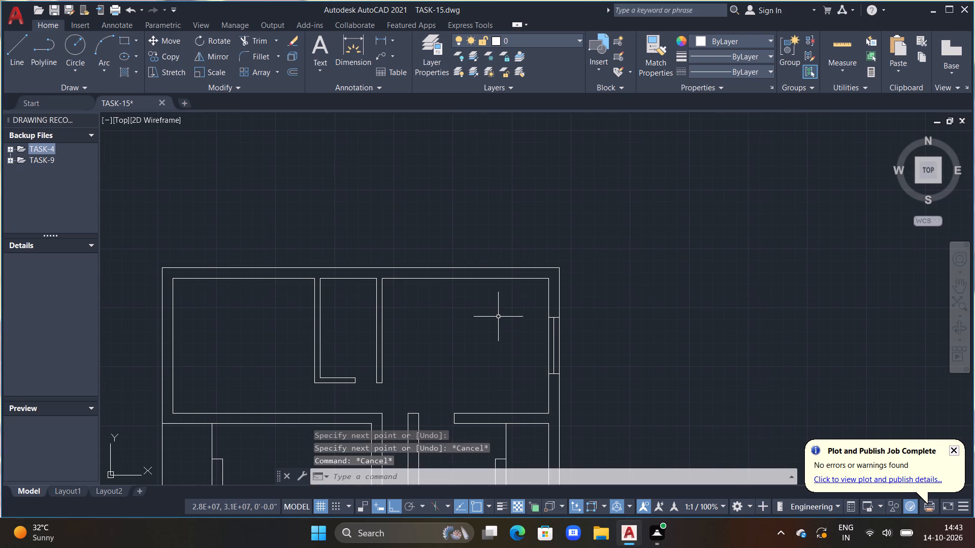
key("l")
key("space")
left_click(503, 253)
left_click(493, 323)
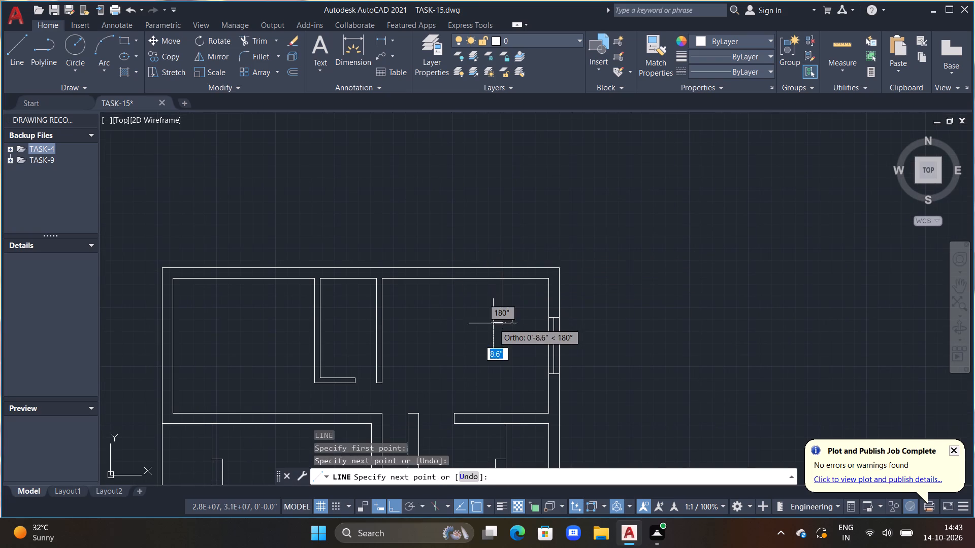
key("Escape")
type("OFF 4'")
key("Return")
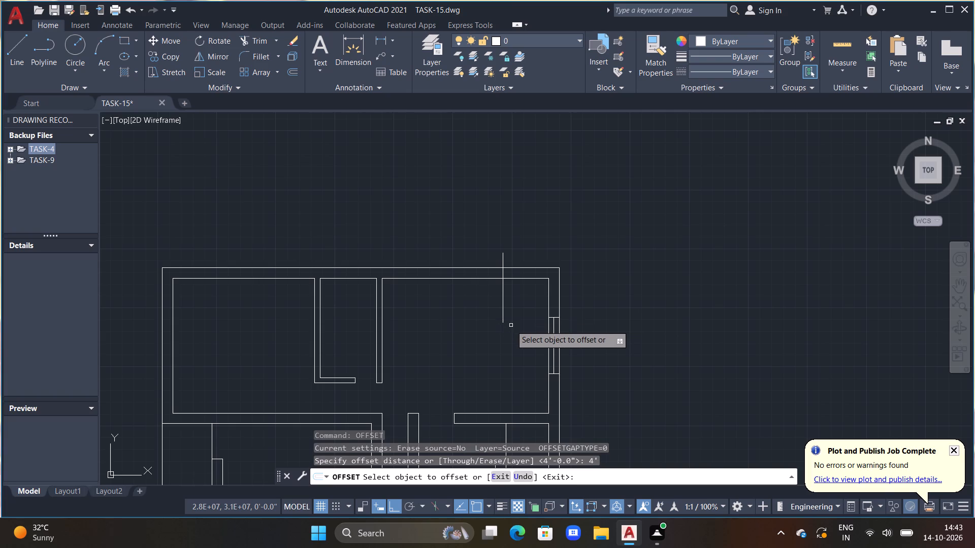
left_click(502, 312)
left_click(406, 315)
key("Escape")
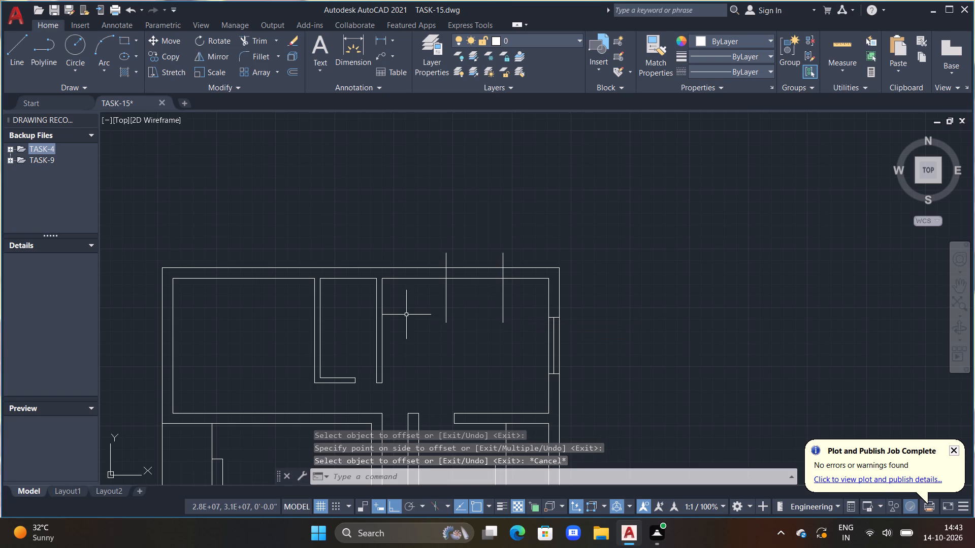
Trim both top-wall window marker lines to the inner and outer faces of the wall.
key("t")
type("R")
key("space")
left_click_drag(437, 297, 522, 294)
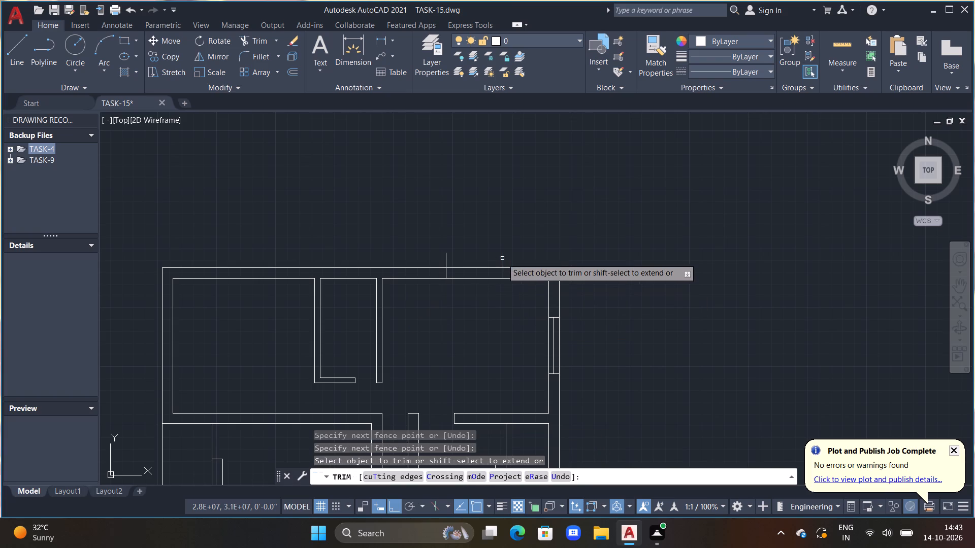
left_click_drag(508, 258, 495, 256)
left_click(446, 257)
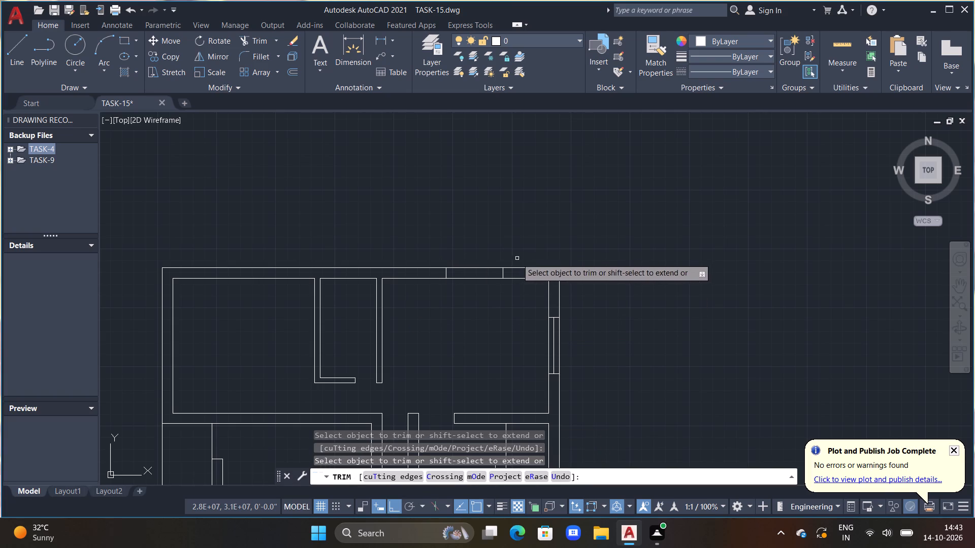
key("Escape")
Draw the 4' horizontal centre line of the top-wall window between the midpoints of its two end lines.
type("L")
key("space")
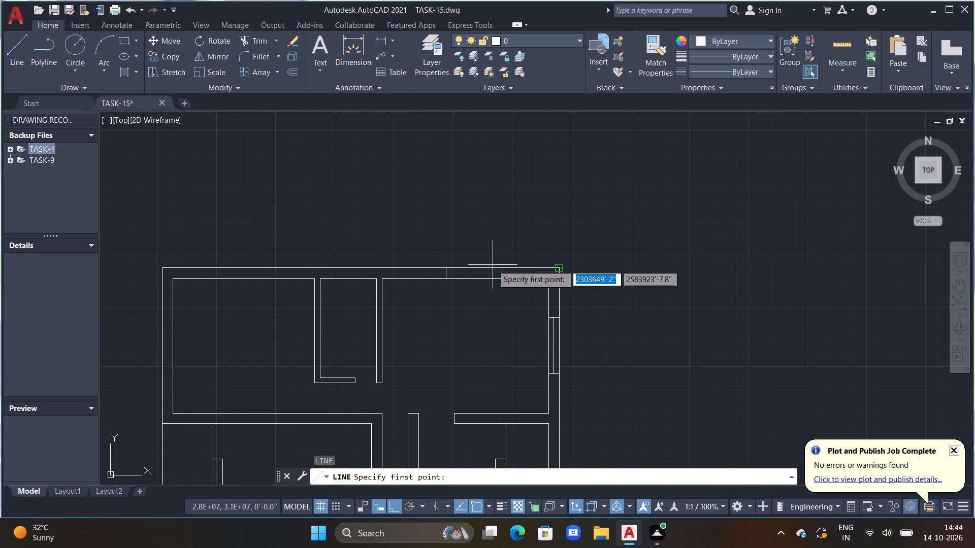
scroll(495, 265, "up", 2)
left_click(512, 285)
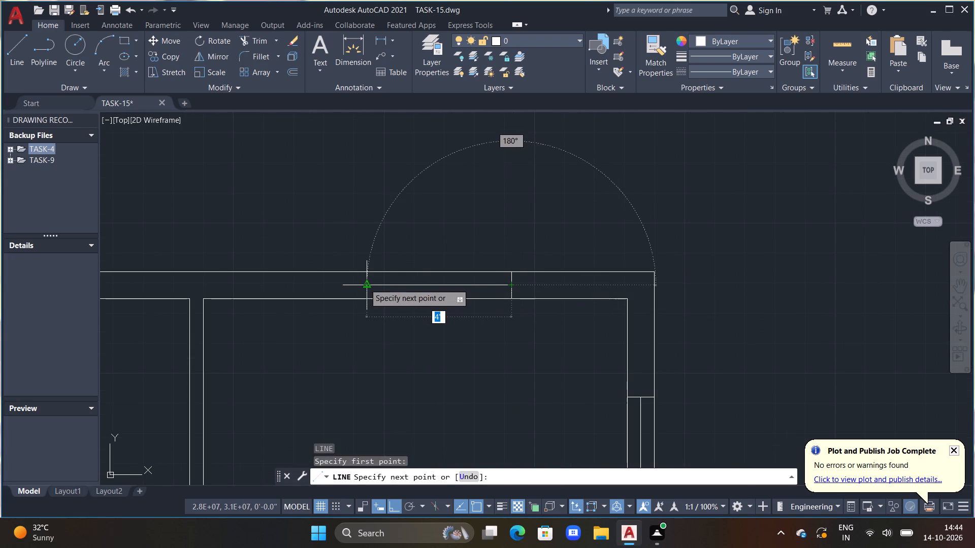
left_click(366, 285)
key("Escape")
Draw a vertical line across the top wall above the narrow middle room and offset it 1.5' to the left.
scroll(336, 342, "down", 2)
middle_click_drag(351, 328, 501, 310)
scroll(438, 310, "up", 1)
scroll(504, 310, "down", 1)
middle_click_drag(449, 316, 502, 306)
key("Escape")
middle_click_drag(458, 304, 469, 307)
scroll(469, 305, "up", 1)
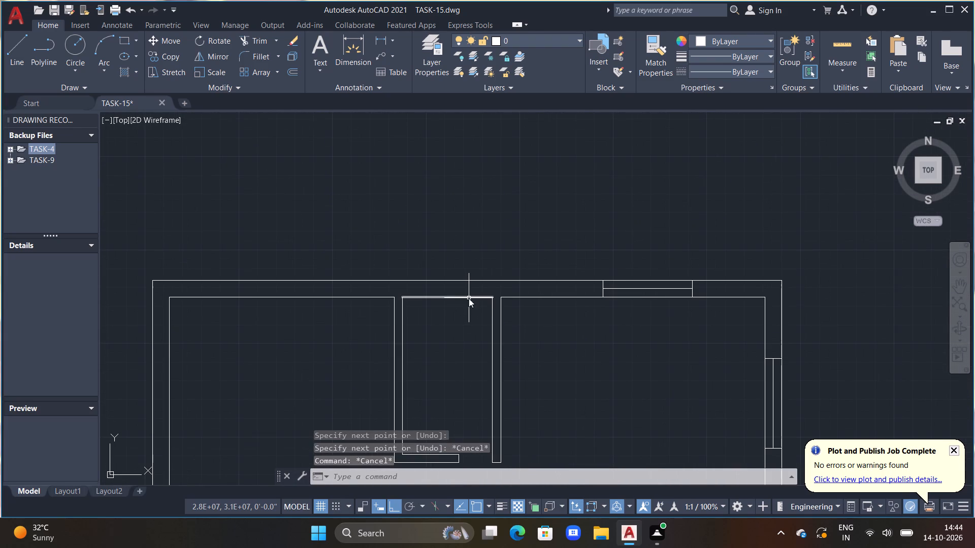
key("l")
key("space")
left_click_drag(465, 266, 467, 347)
left_click(467, 347)
key("Escape")
type("OFF 4")
key("BackSpace")
type("1.5'")
key("Return")
left_click(464, 344)
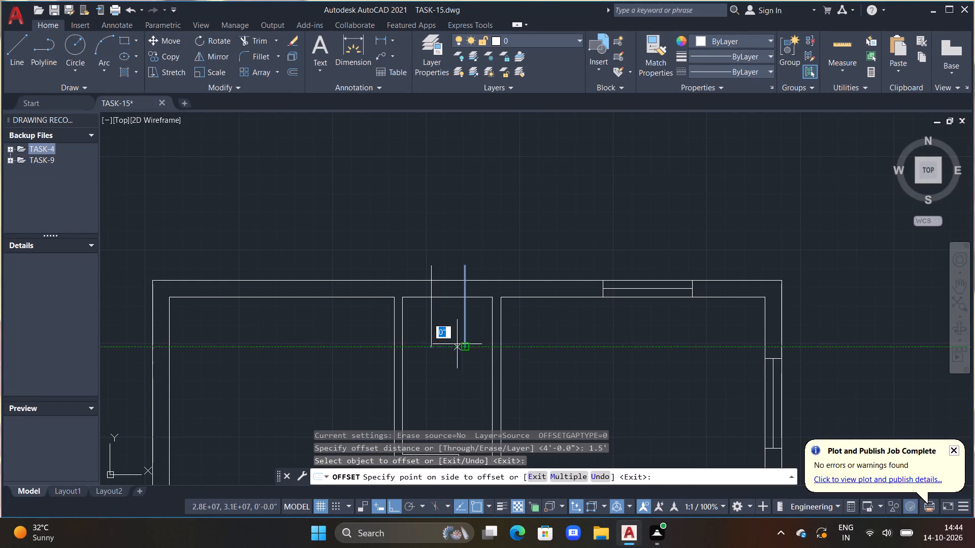
left_click(446, 345)
key("Escape")
Trim the narrow room's two window marker lines to the inner and outer faces of the top wall.
type("TR")
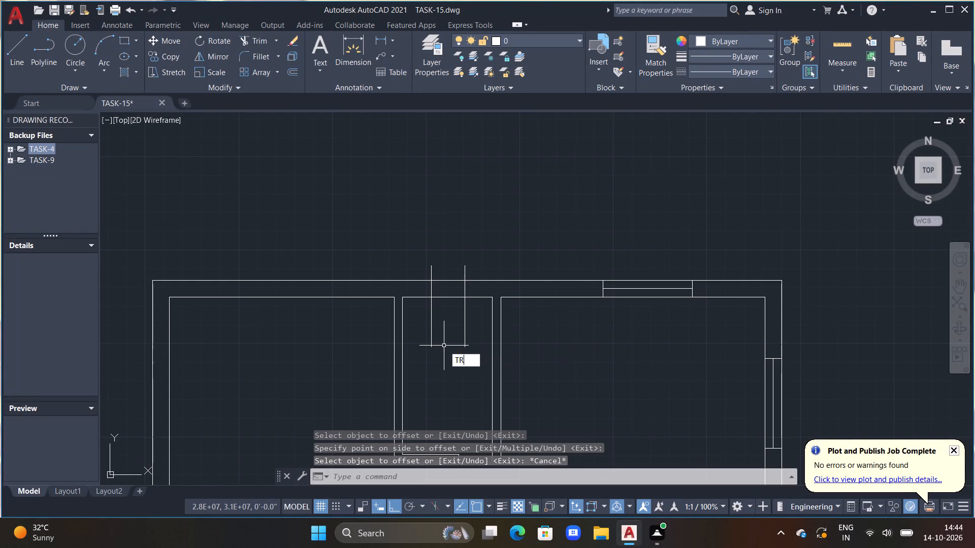
key("space")
left_click_drag(427, 329, 472, 322)
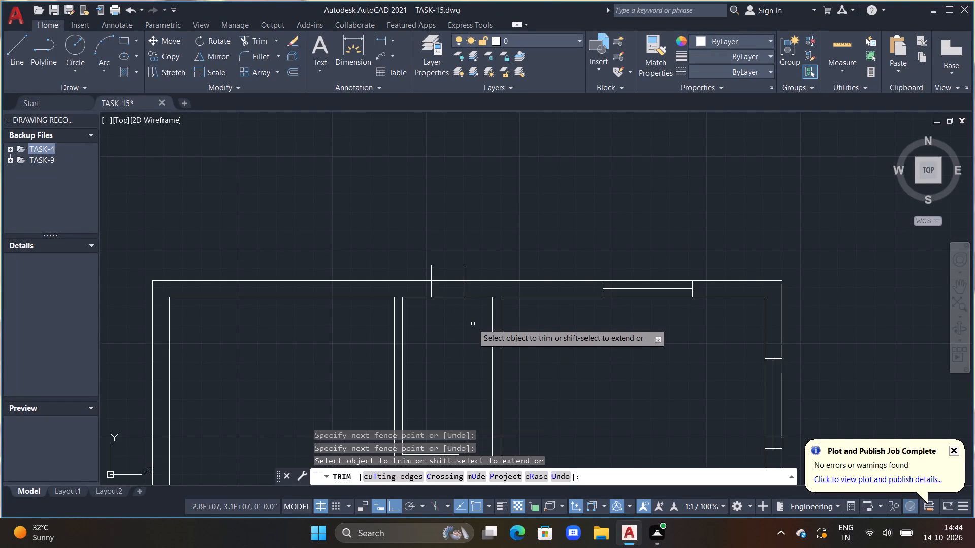
left_click(465, 274)
left_click(432, 272)
key("Escape")
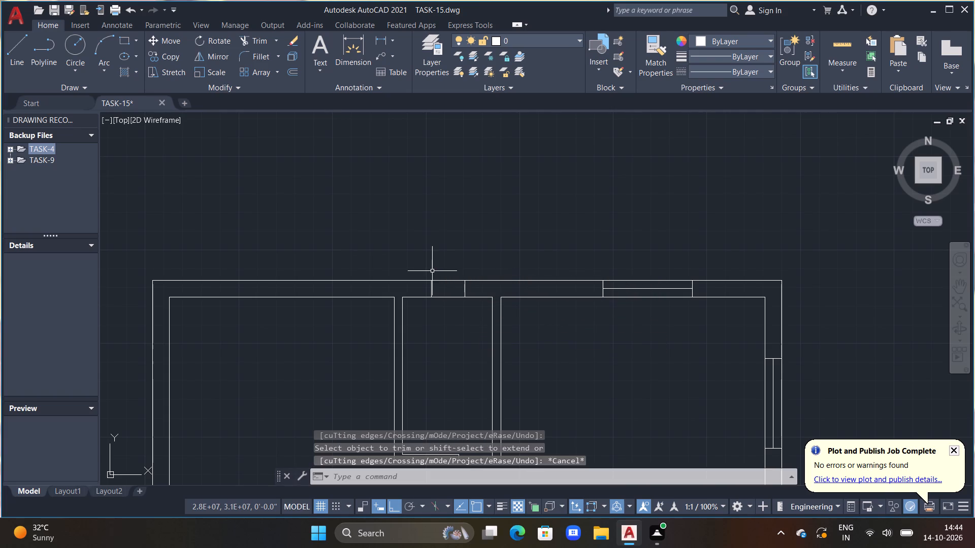
Draw the horizontal centre line of the narrow room's 1.5' top-wall window between the midpoints of its two end lines.
type("L")
key("space")
left_click(461, 288)
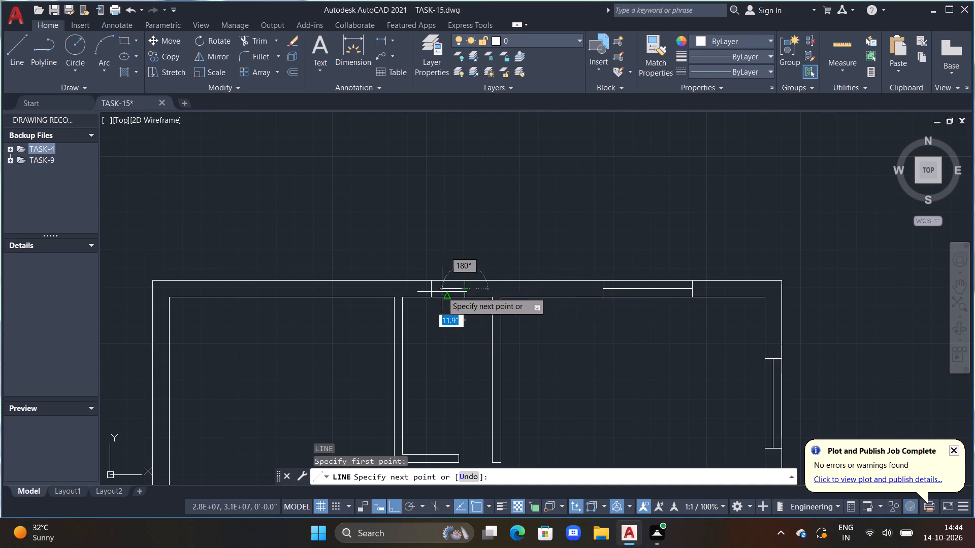
left_click(433, 290)
key("Escape")
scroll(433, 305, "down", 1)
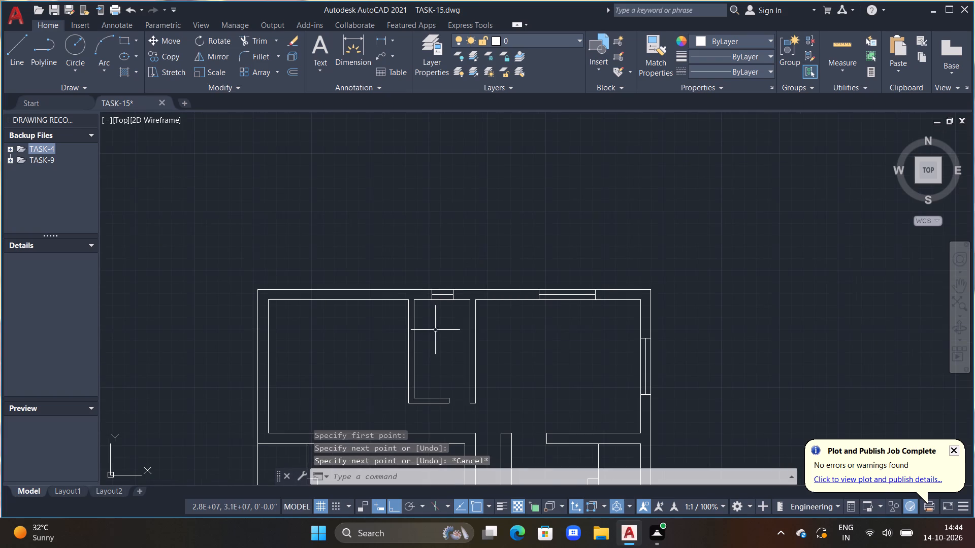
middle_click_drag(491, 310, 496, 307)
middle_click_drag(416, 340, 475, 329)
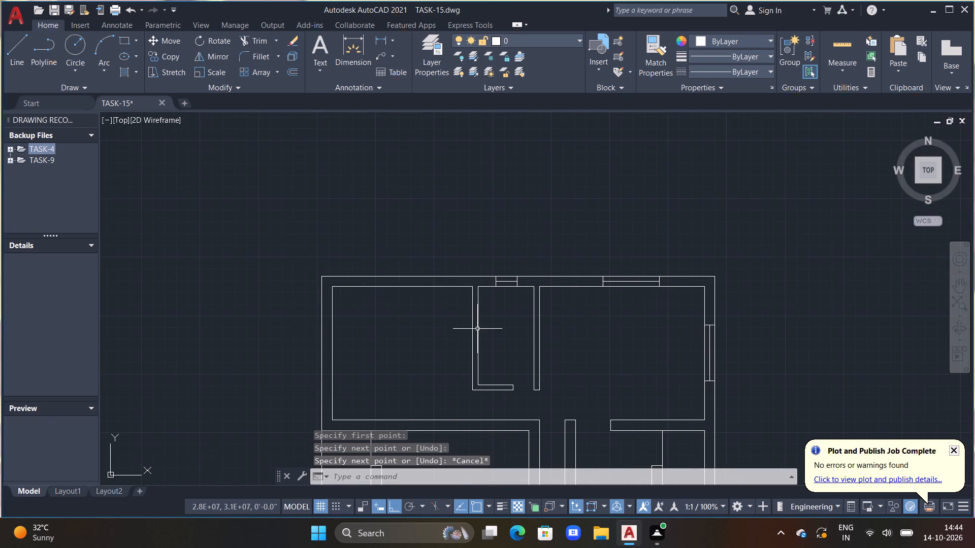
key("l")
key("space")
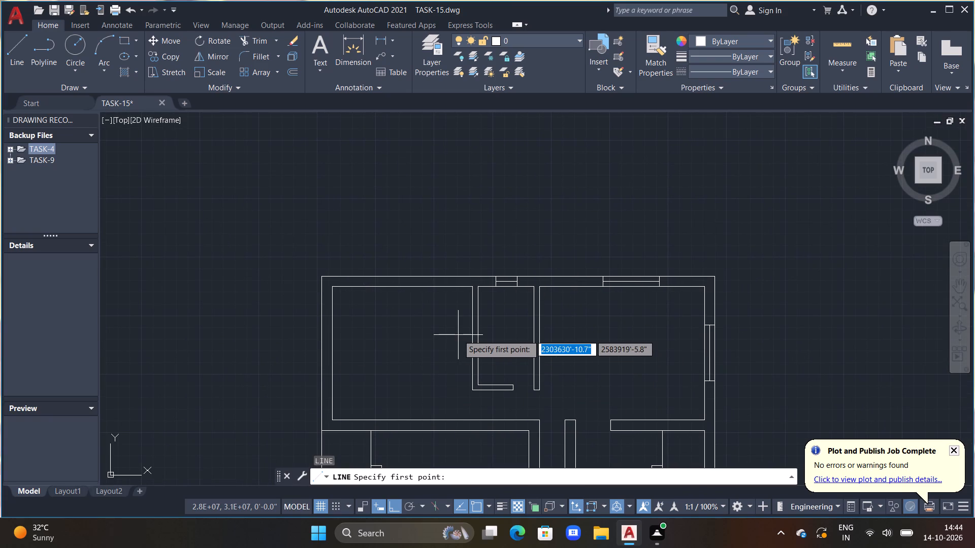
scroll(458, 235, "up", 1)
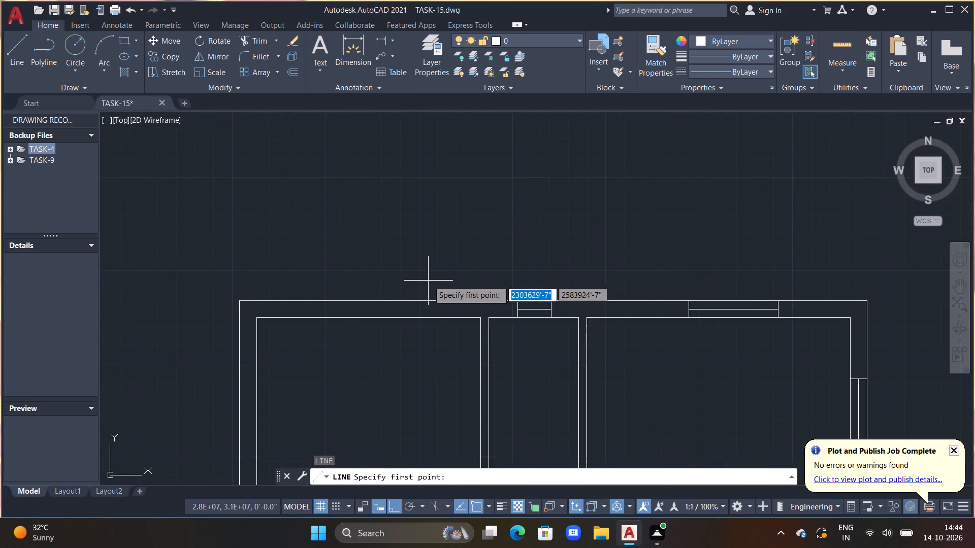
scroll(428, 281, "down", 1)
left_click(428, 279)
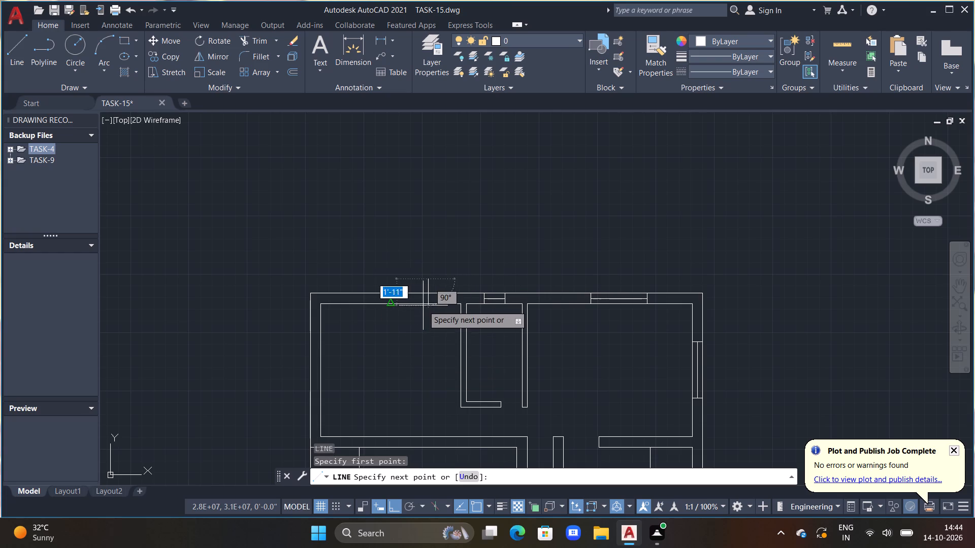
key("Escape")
Draw a vertical line across the top wall of the upper-left room and offset it 4' to the left.
key("l")
key("space")
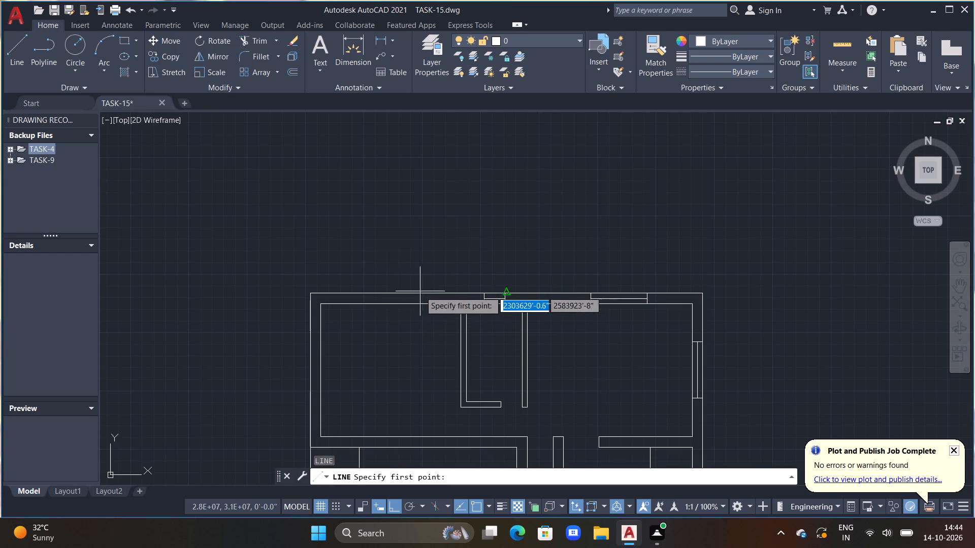
left_click(420, 280)
left_click(409, 371)
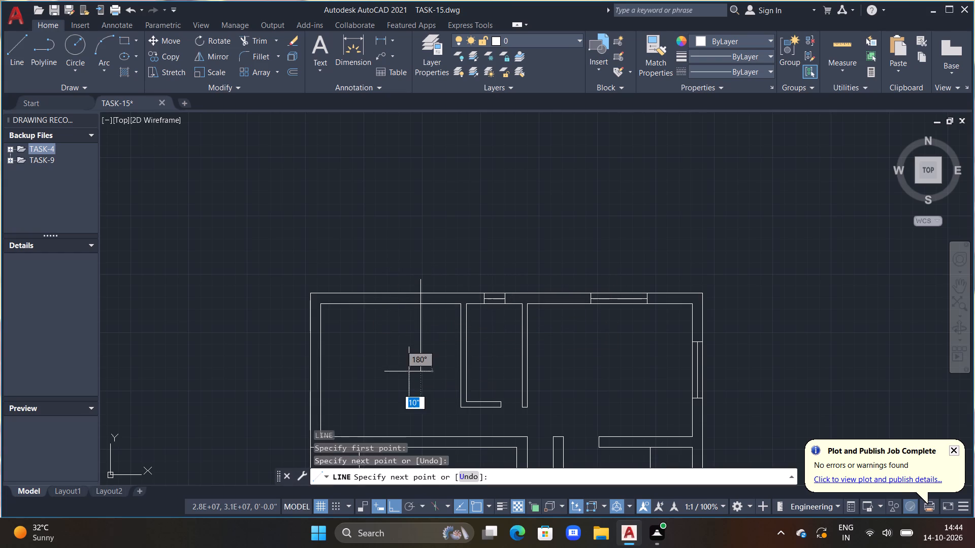
key("Escape")
type("OFF")
key("space")
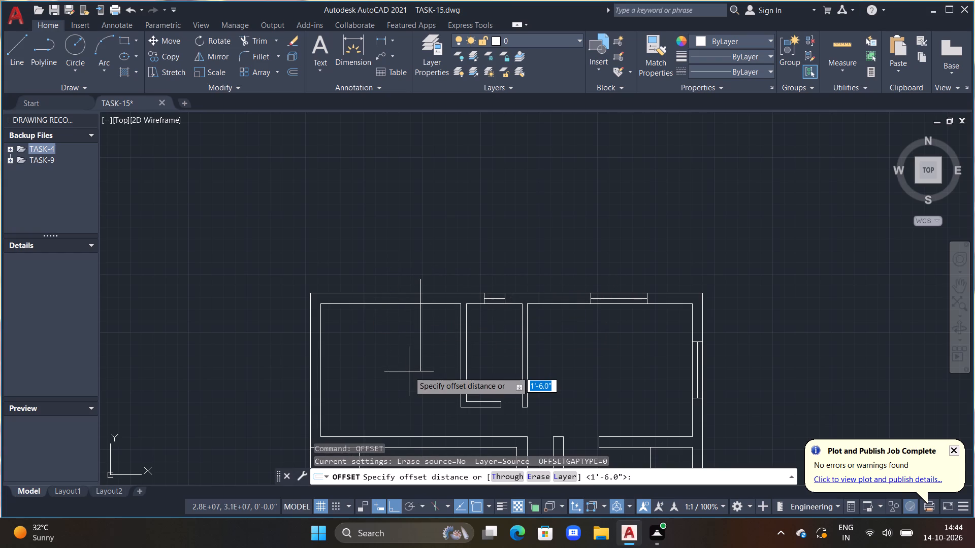
type("4'")
key("Return")
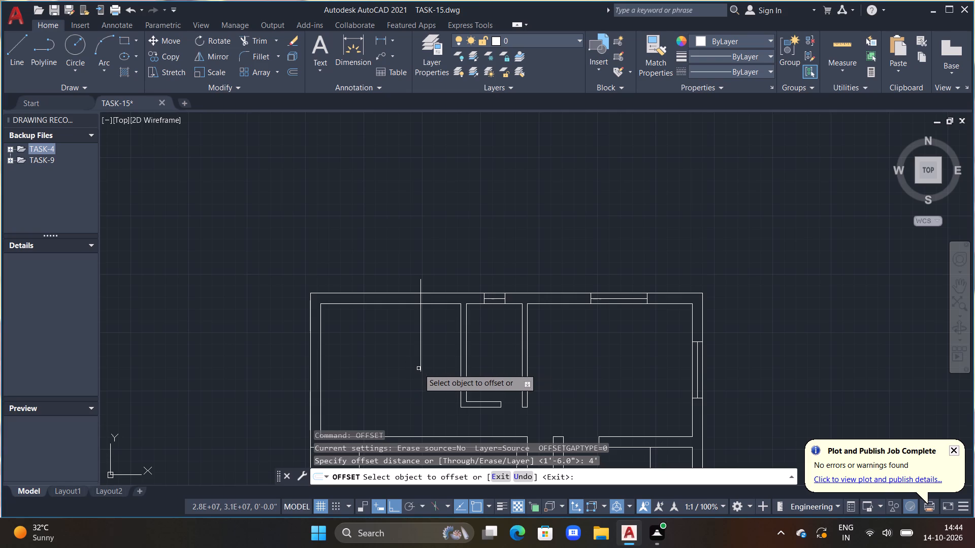
left_click(418, 368)
left_click(418, 368)
left_click(421, 366)
left_click(385, 374)
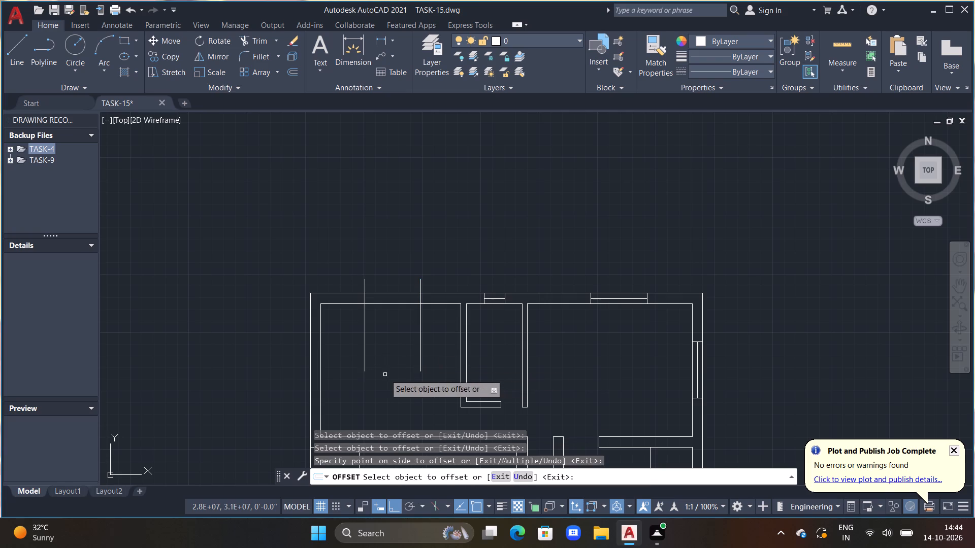
key("Escape")
Trim the upper-left room's two window marker lines to the inner and outer faces of the top wall.
key("t")
type("R")
key("space")
left_click_drag(351, 336, 459, 354)
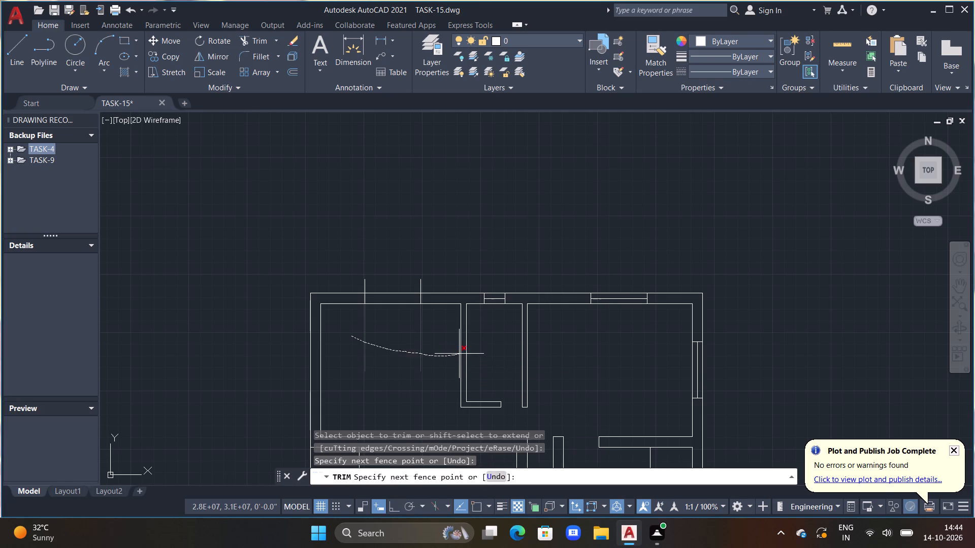
left_click_drag(459, 354, 459, 346)
left_click_drag(360, 282, 428, 285)
left_click_drag(419, 286, 417, 286)
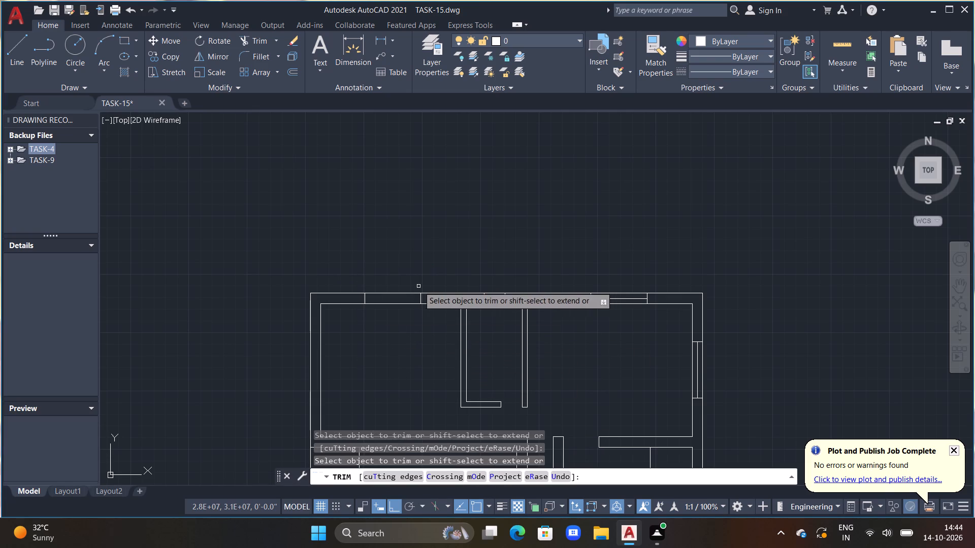
left_click_drag(417, 286, 414, 286)
key("Escape")
key("Escape")
Draw the 4' horizontal centre line of the upper-left room's top-wall window between the midpoints of its end lines.
type("L")
key("space")
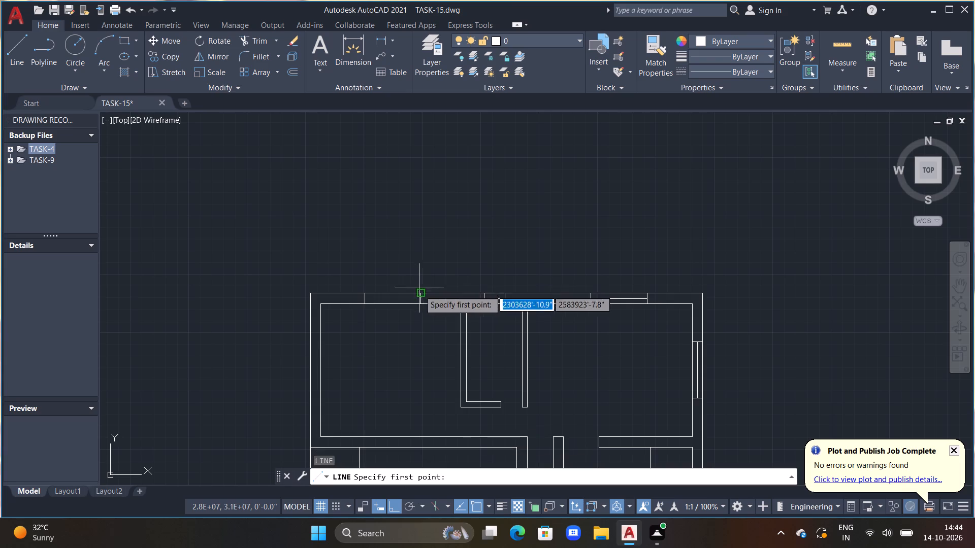
scroll(416, 313, "up", 3)
left_click_drag(431, 258, 411, 266)
middle_click_drag(404, 275, 407, 277)
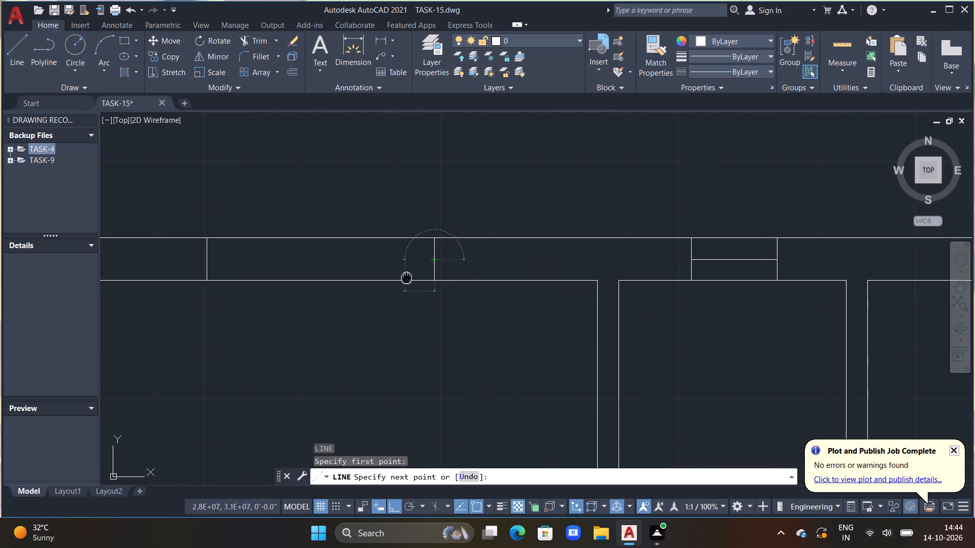
middle_click_drag(407, 277, 475, 277)
left_click(277, 258)
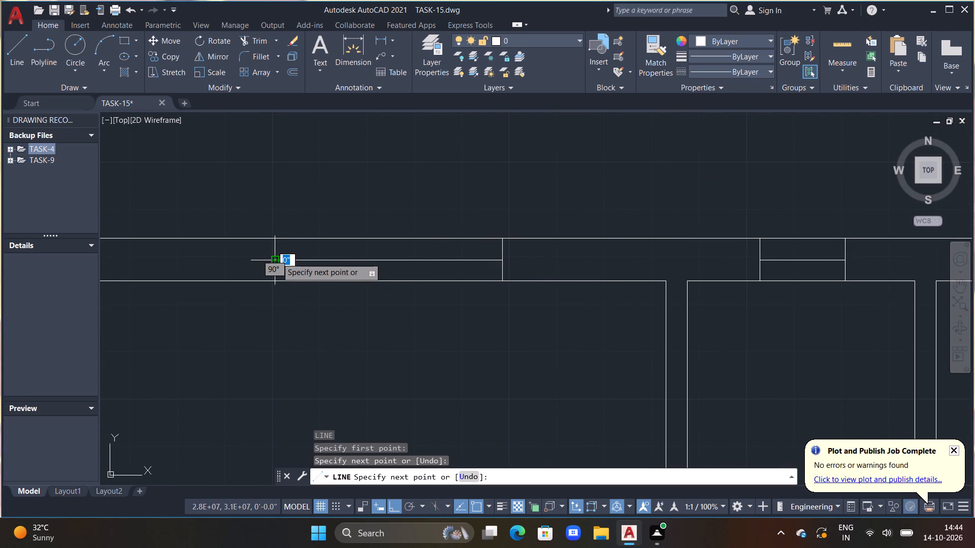
key("Escape")
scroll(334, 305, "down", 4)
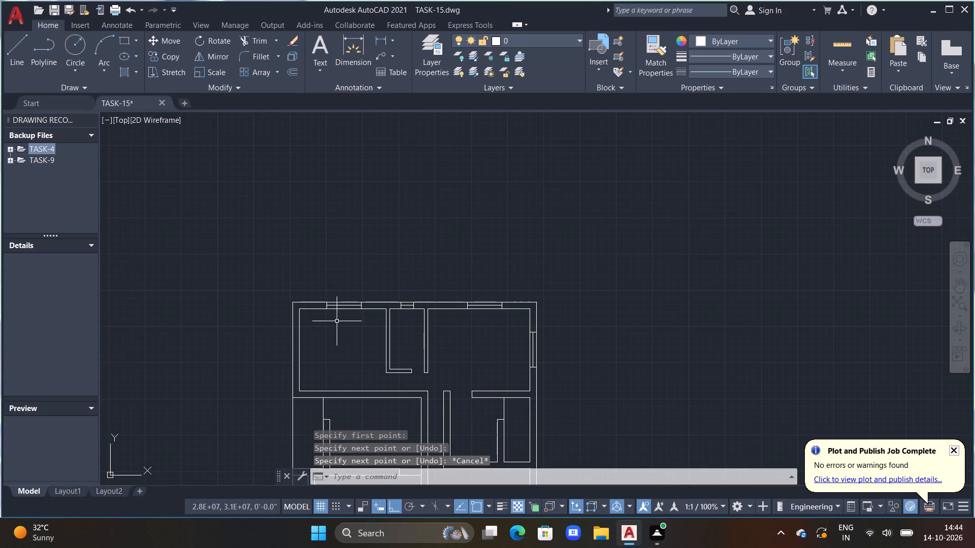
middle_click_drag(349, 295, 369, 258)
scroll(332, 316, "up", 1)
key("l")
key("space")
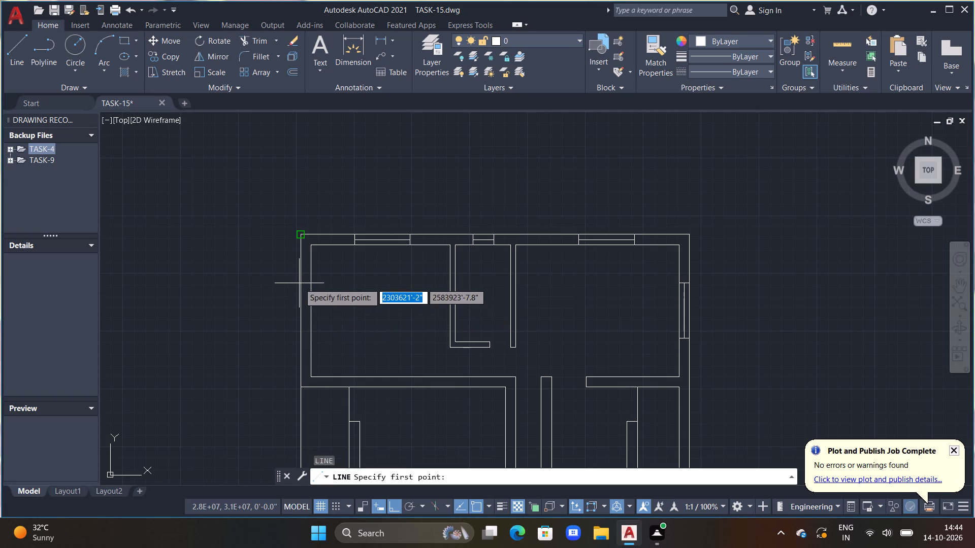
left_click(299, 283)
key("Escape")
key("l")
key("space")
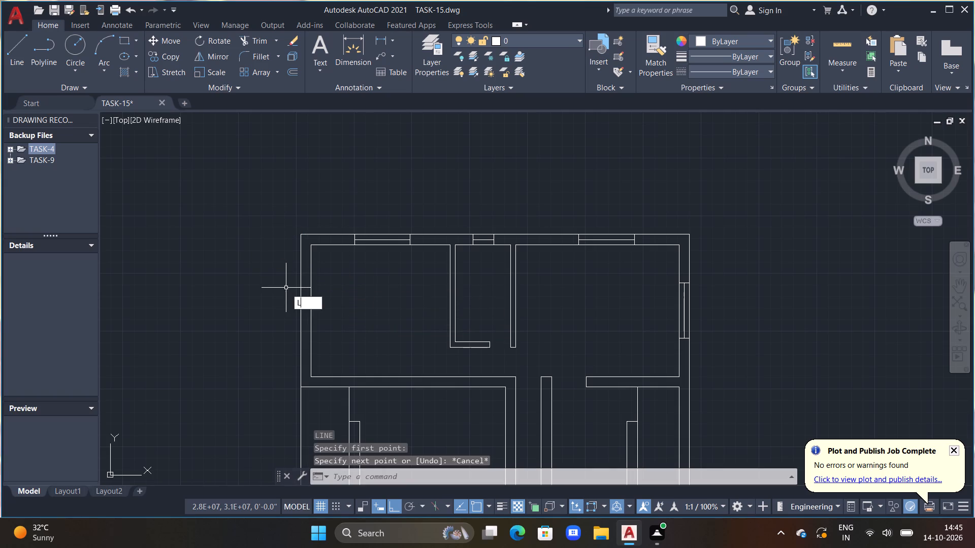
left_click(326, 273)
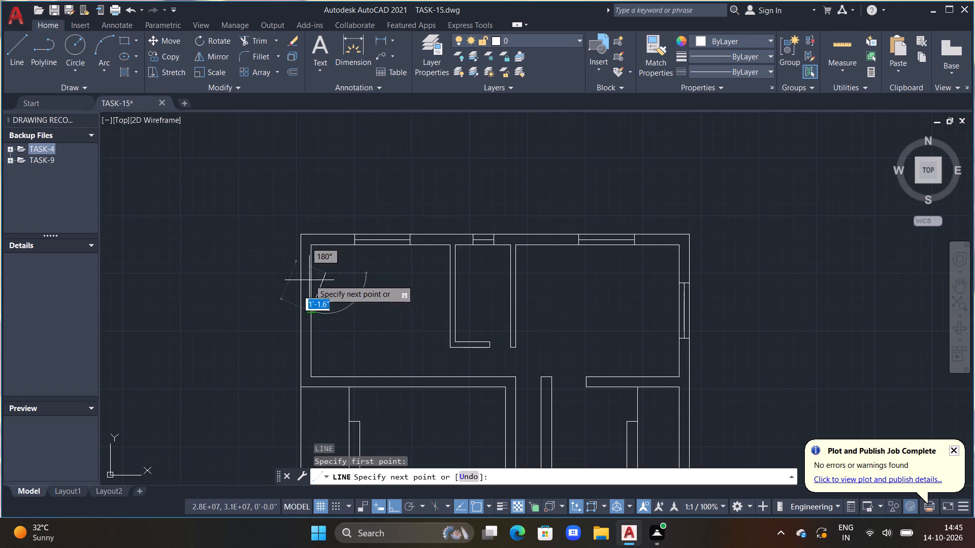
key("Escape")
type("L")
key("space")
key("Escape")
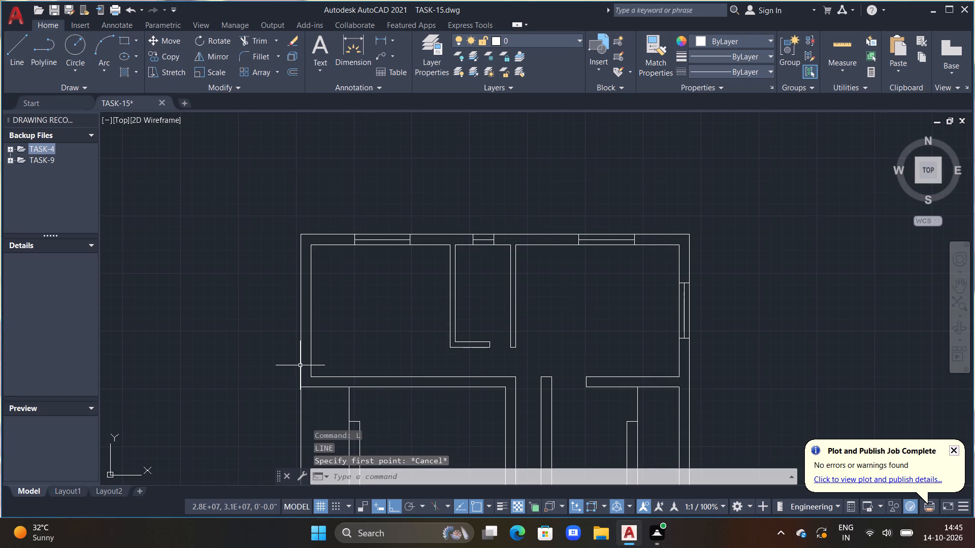
Draw a horizontal line across the left outer wall of the upper-left room and offset it 4' downward.
type("L")
key("space")
left_click(293, 278)
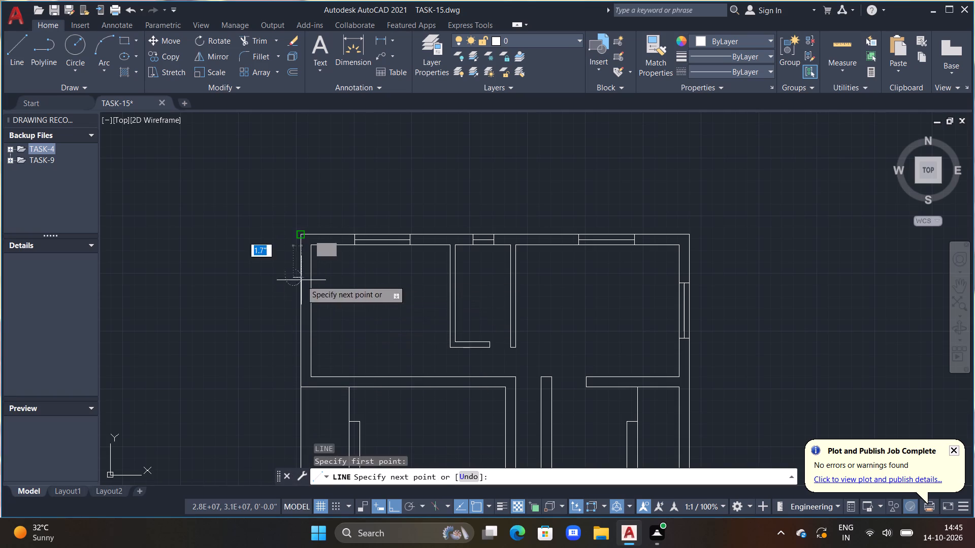
left_click(345, 284)
key("Escape")
type("OFF 4'")
key("Return")
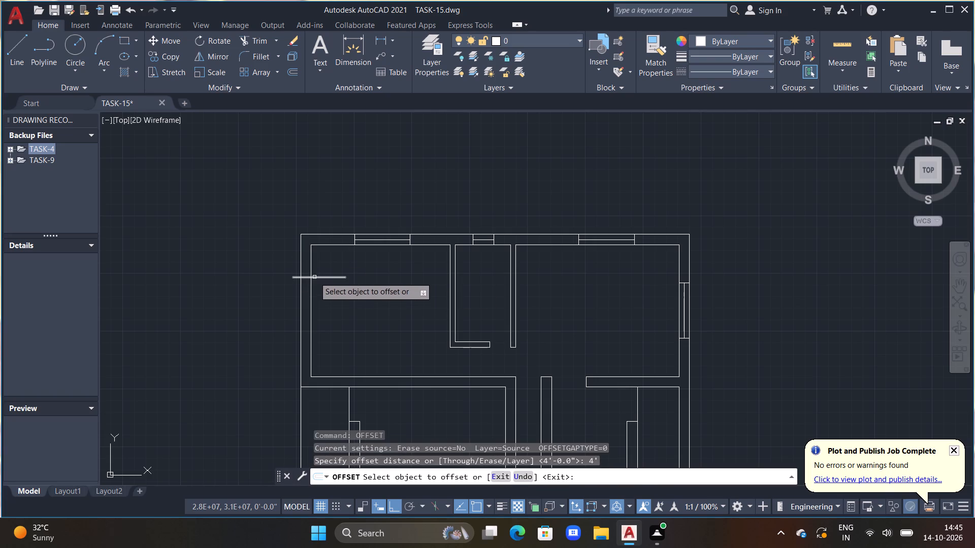
left_click(321, 277)
left_click(332, 335)
key("Escape")
Trim both left-wall window marker lines to the inner and outer faces of the wall.
key("t")
type("R")
key("space")
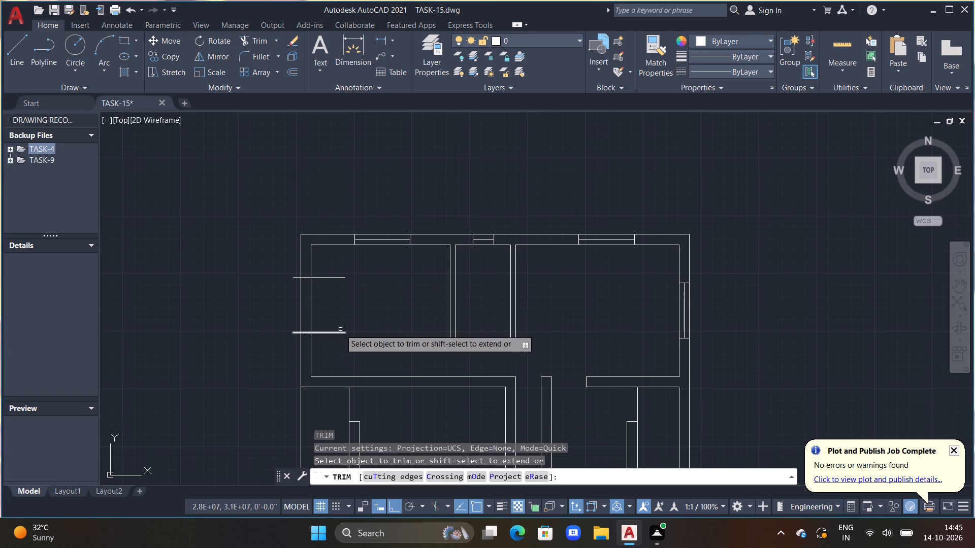
left_click_drag(329, 264, 340, 337)
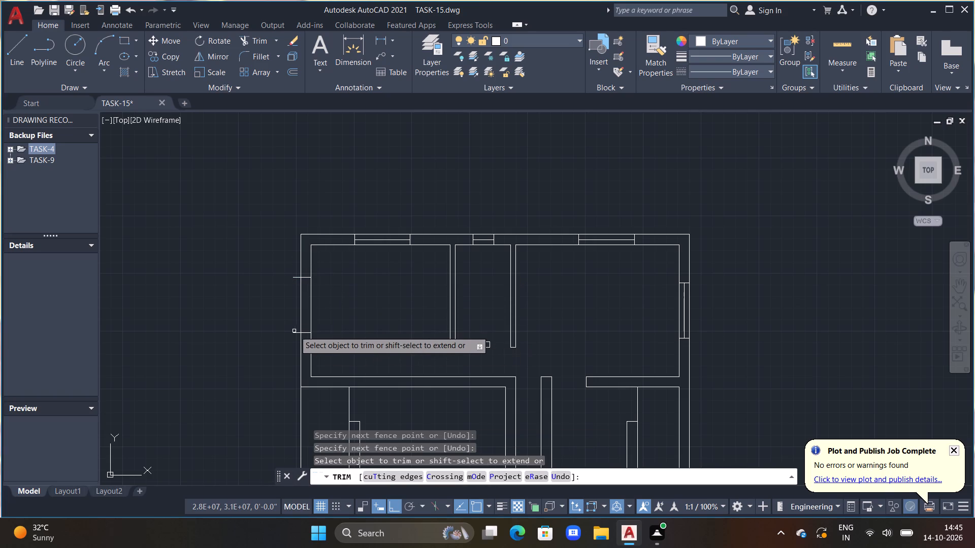
left_click(296, 333)
left_click(296, 276)
left_click_drag(296, 276, 297, 280)
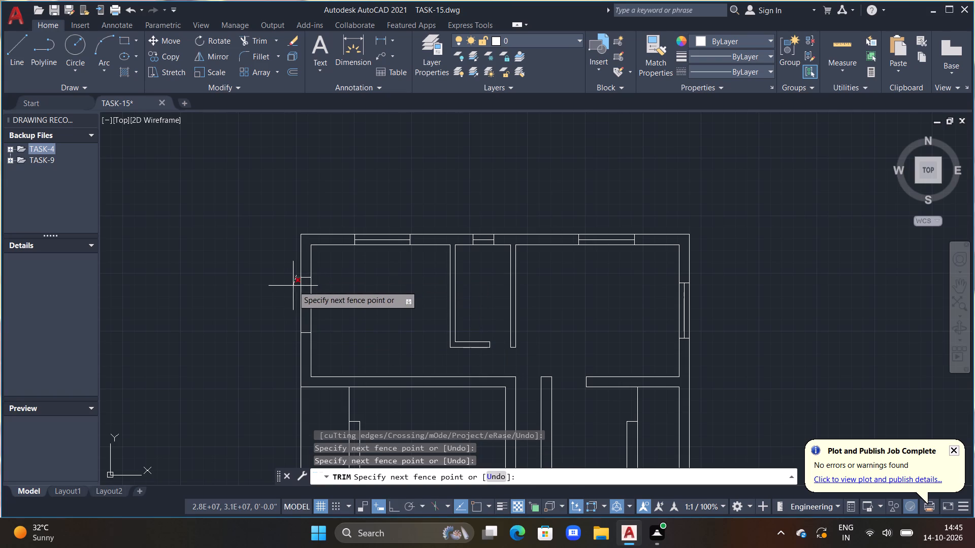
left_click(293, 286)
key("Escape")
Draw the 4' vertical centre line of the left-wall window between the midpoints of its two end lines.
key("l")
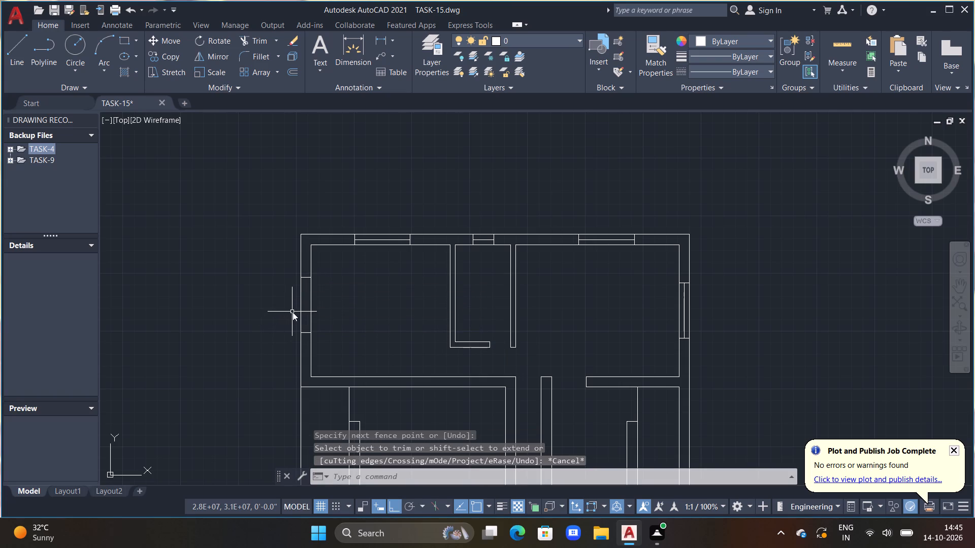
key("space")
left_click(305, 333)
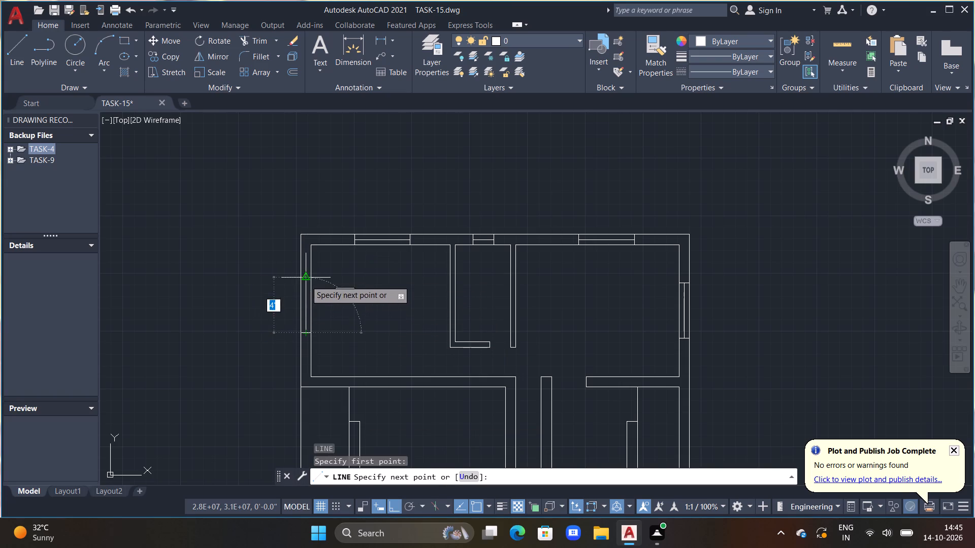
left_click(306, 280)
key("Escape")
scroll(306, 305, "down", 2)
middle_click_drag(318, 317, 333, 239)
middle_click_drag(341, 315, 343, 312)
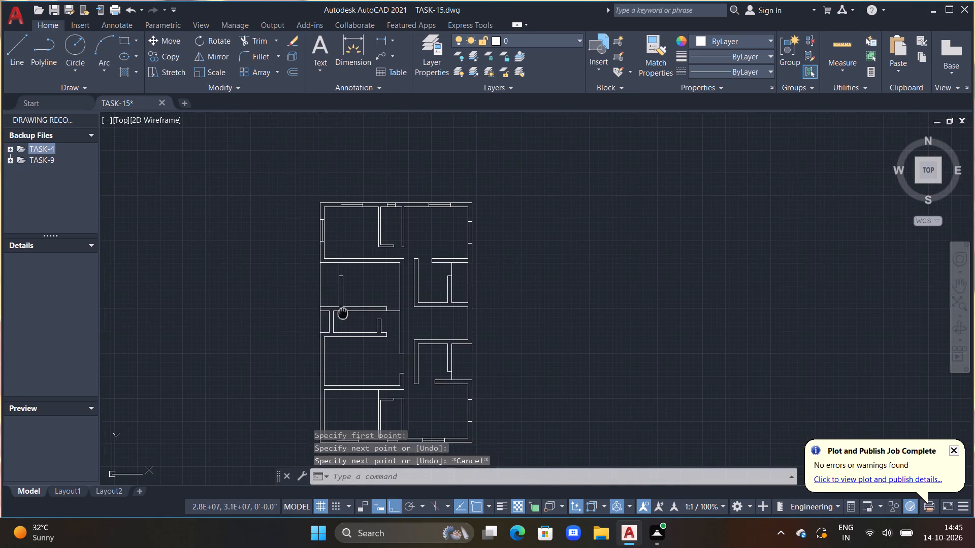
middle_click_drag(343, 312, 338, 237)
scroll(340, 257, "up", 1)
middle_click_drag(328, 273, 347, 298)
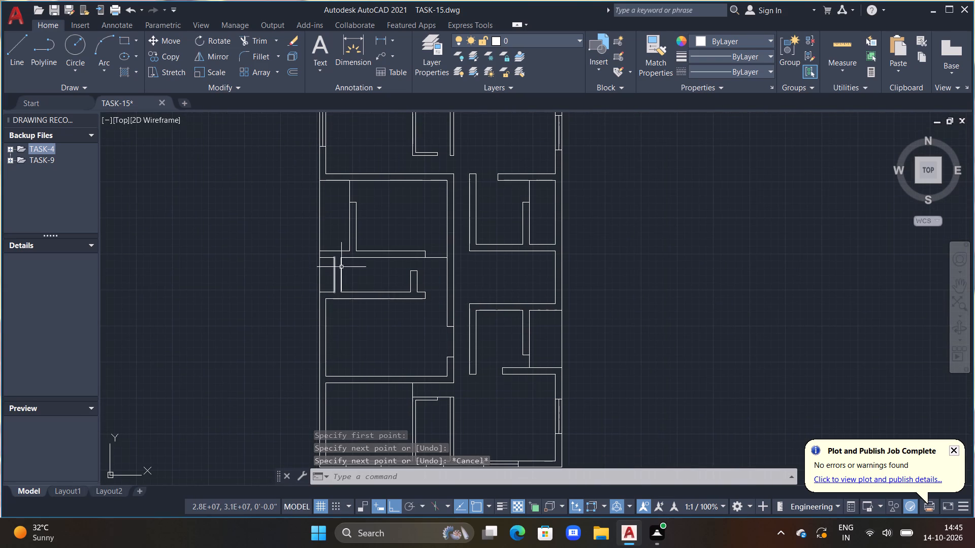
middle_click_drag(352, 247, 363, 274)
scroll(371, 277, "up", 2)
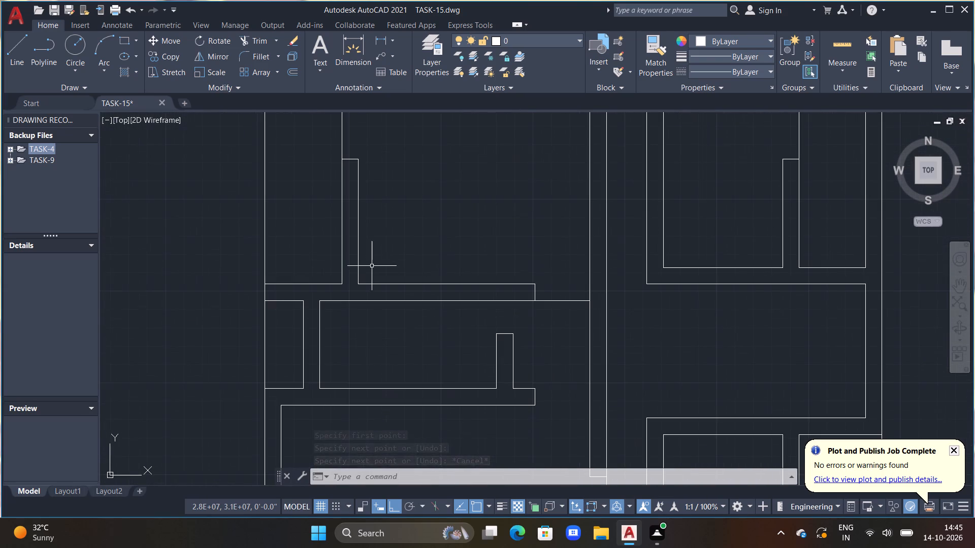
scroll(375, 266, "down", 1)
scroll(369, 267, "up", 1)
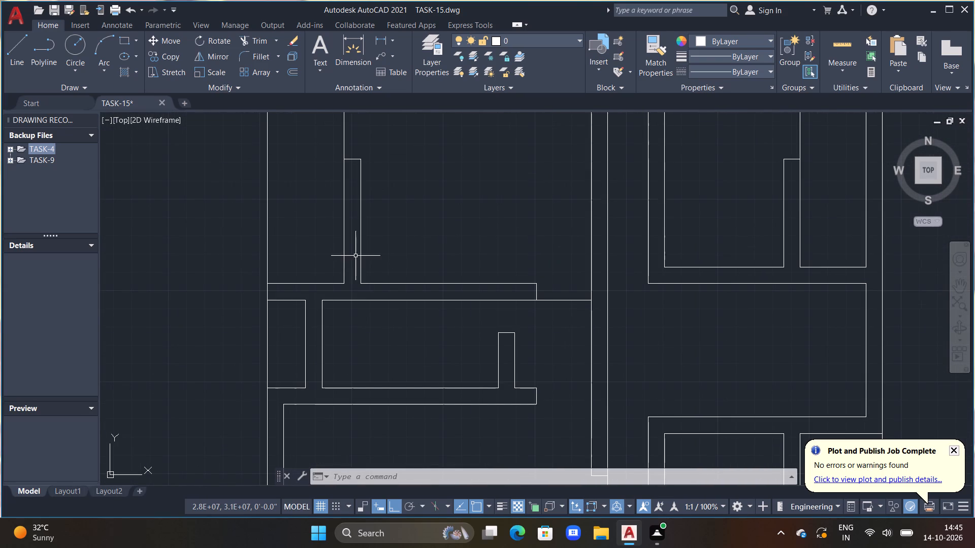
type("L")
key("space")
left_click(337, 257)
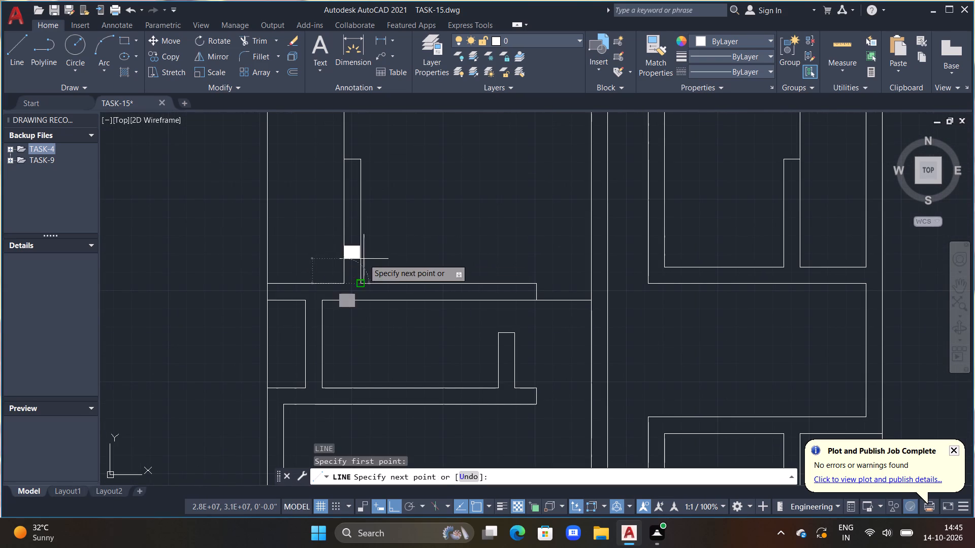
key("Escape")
Draw a horizontal line across the short vertical partition of the second left-side room from the top and offset it 3' upward.
key("l")
key("space")
left_click_drag(327, 249, 326, 249)
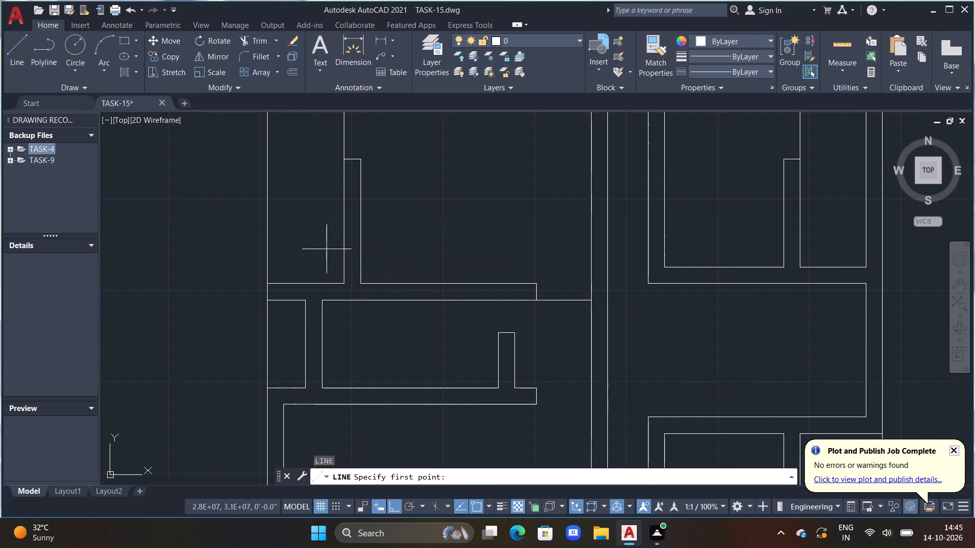
left_click_drag(326, 249, 340, 250)
left_click(393, 250)
key("Escape")
type("OFF 4'")
key("Return")
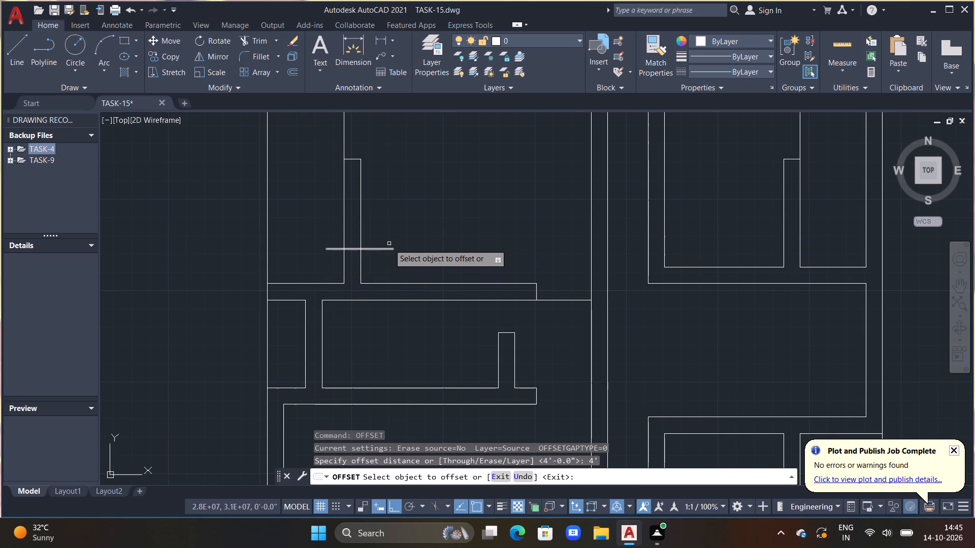
left_click(378, 249)
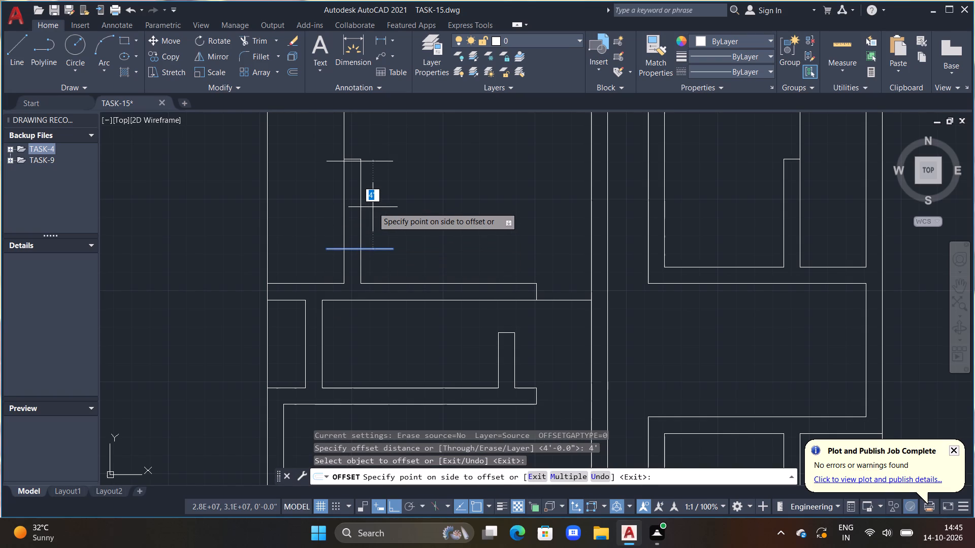
type("3'")
key("Return")
key("Escape")
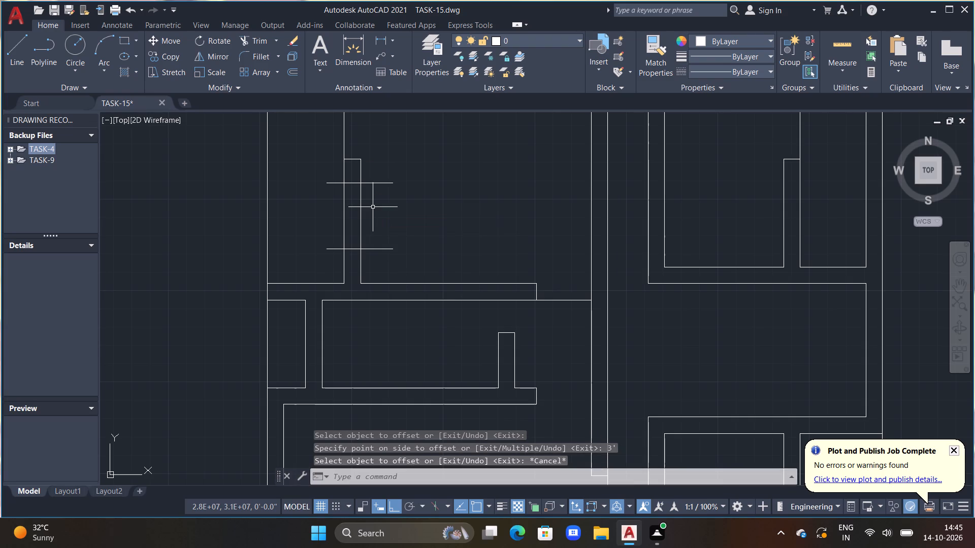
Trim both window marker lines on that short partition to its two faces.
type("TR")
key("space")
left_click_drag(373, 177, 379, 256)
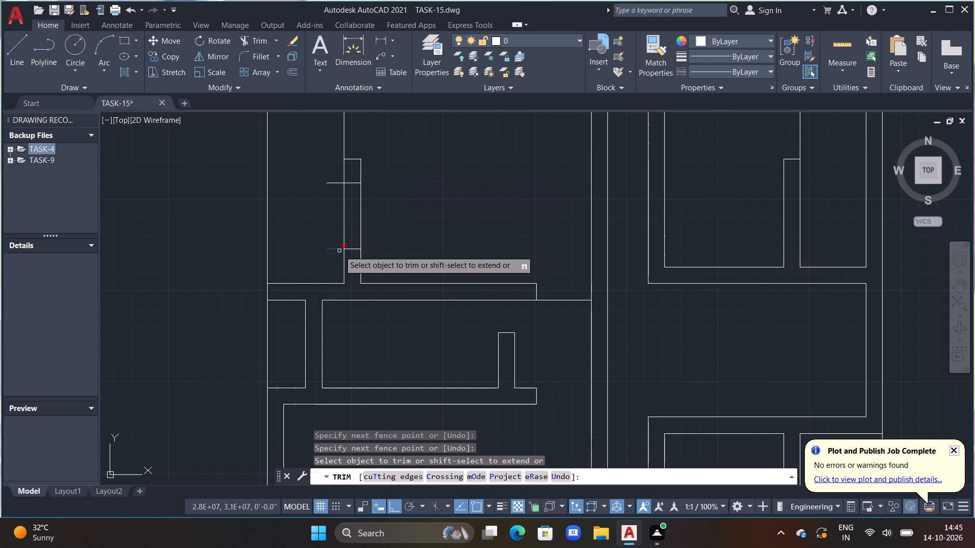
left_click_drag(336, 249, 334, 241)
left_click(335, 185)
left_click(333, 180)
key("Escape")
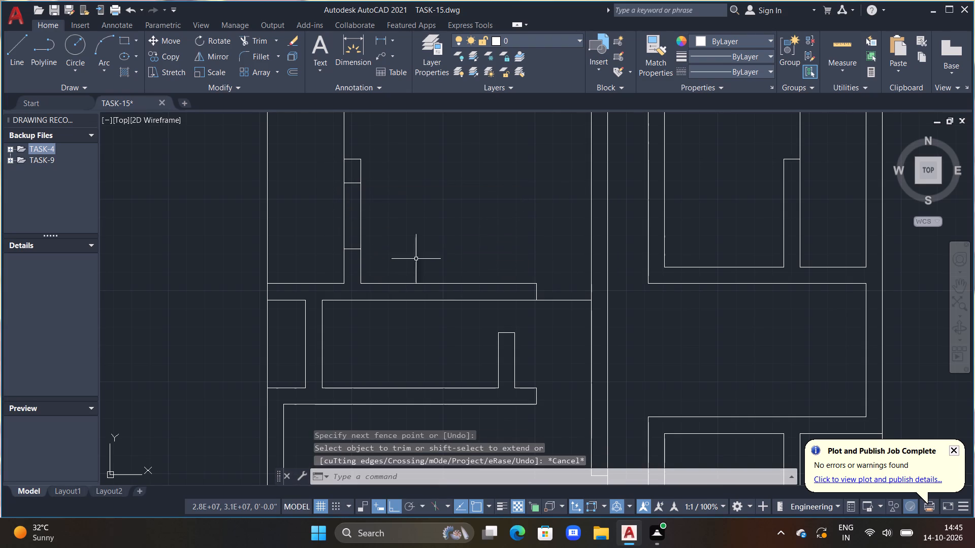
Draw the 3' vertical centre line of the partition window between the midpoints of its two end lines.
key("l")
key("space")
left_click(350, 246)
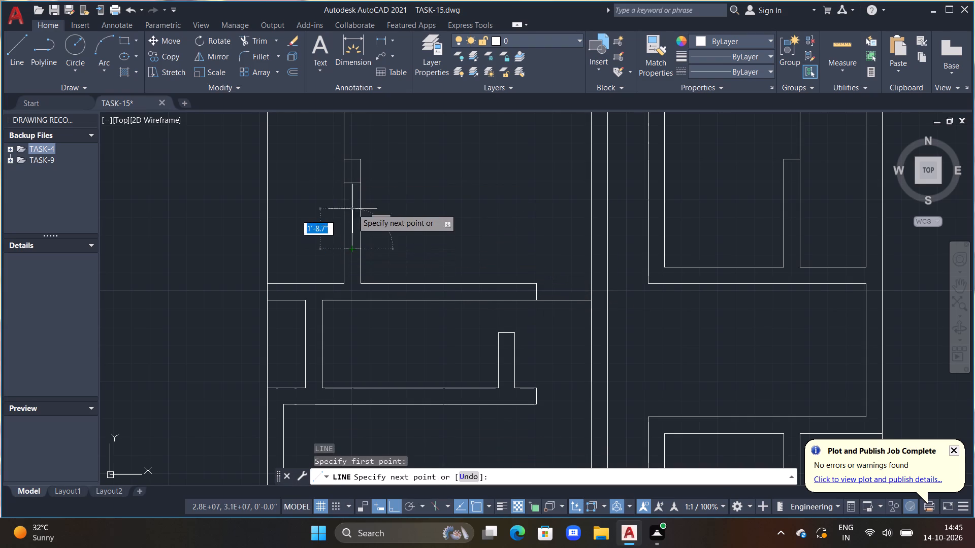
left_click(350, 184)
key("Escape")
Draw a horizontal line across the vertical partition at the narrow left-side room's left end and offset it 2' downward.
scroll(358, 232, "down", 1)
middle_click_drag(367, 251, 387, 183)
scroll(352, 234, "up", 1)
middle_click_drag(359, 235, 445, 220)
key("l")
key("space")
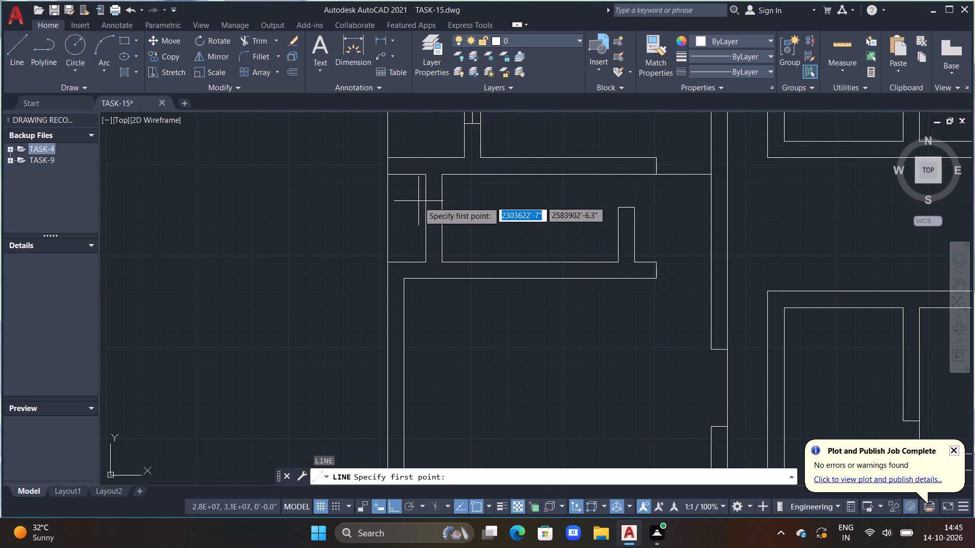
left_click(418, 201)
left_click(468, 197)
key("Escape")
type("OFF")
key("space")
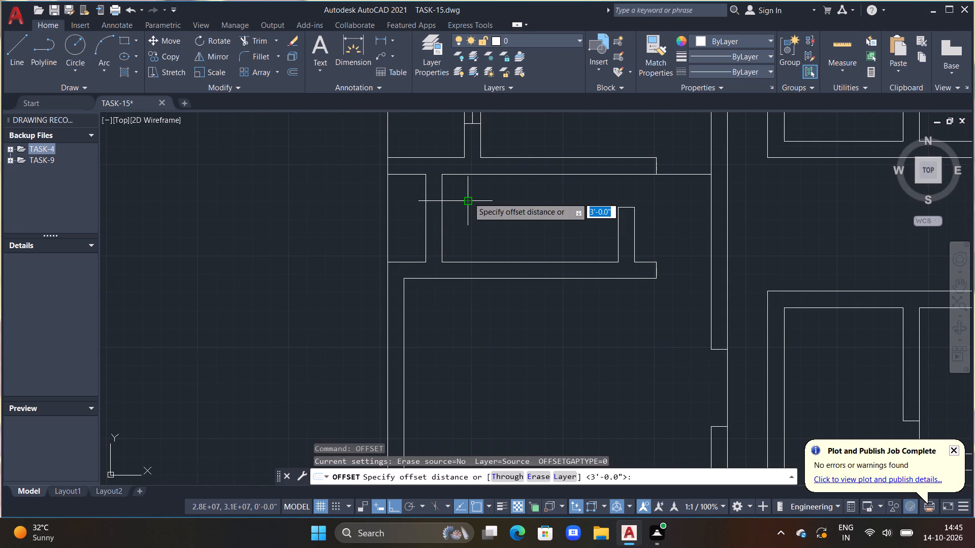
type("2'")
key("Return")
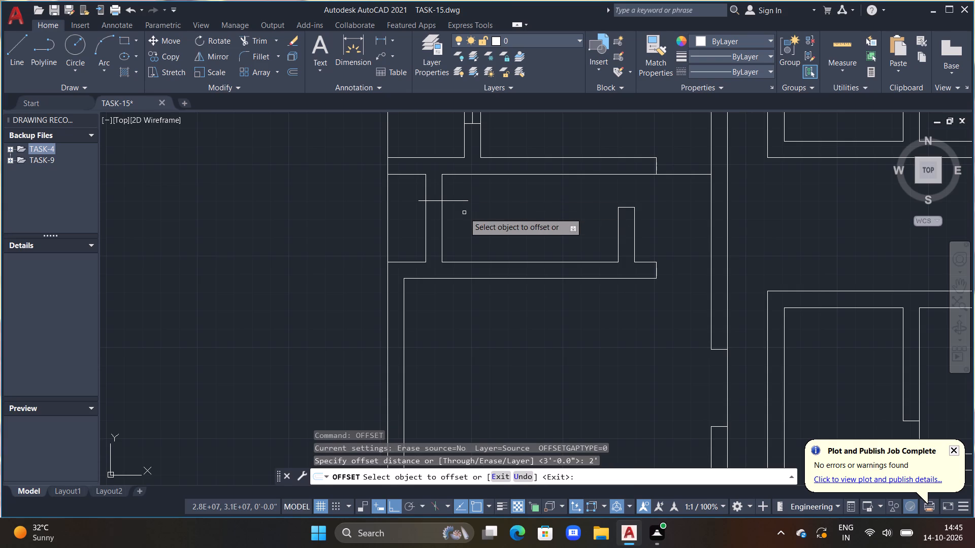
left_click_drag(451, 201, 454, 213)
left_click(457, 228)
key("Escape")
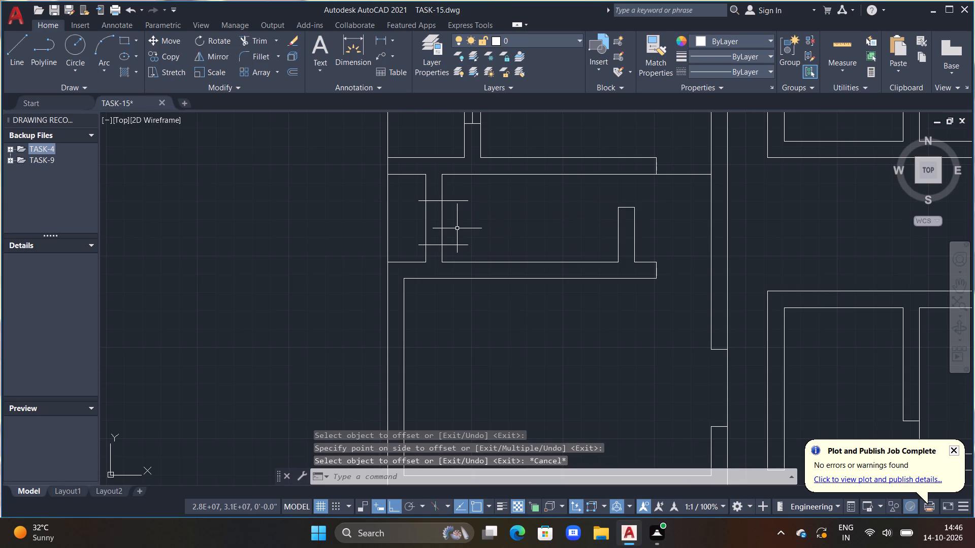
Trim both window marker lines on the narrow room's left partition to its two faces.
type("TR")
key("space")
left_click_drag(455, 201, 461, 246)
left_click(460, 247)
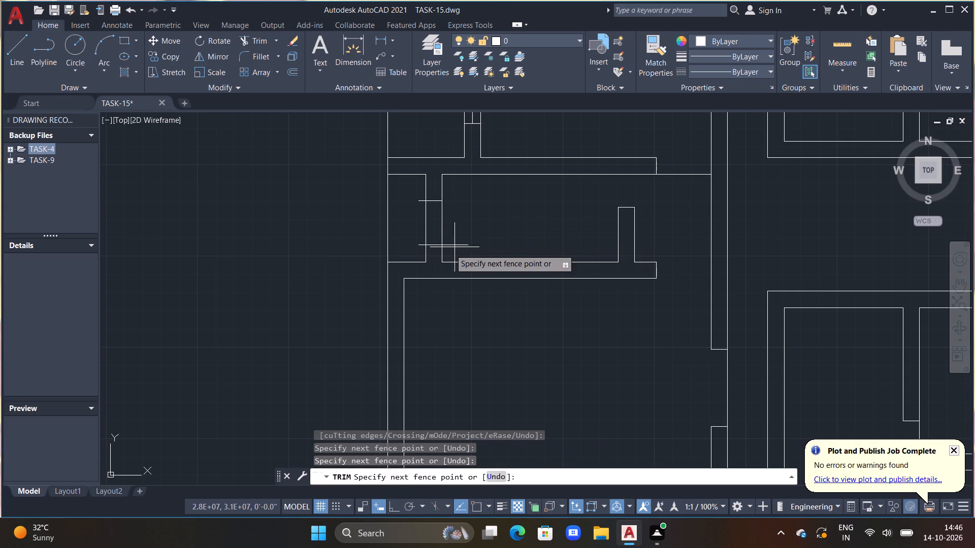
left_click(468, 237)
left_click(419, 246)
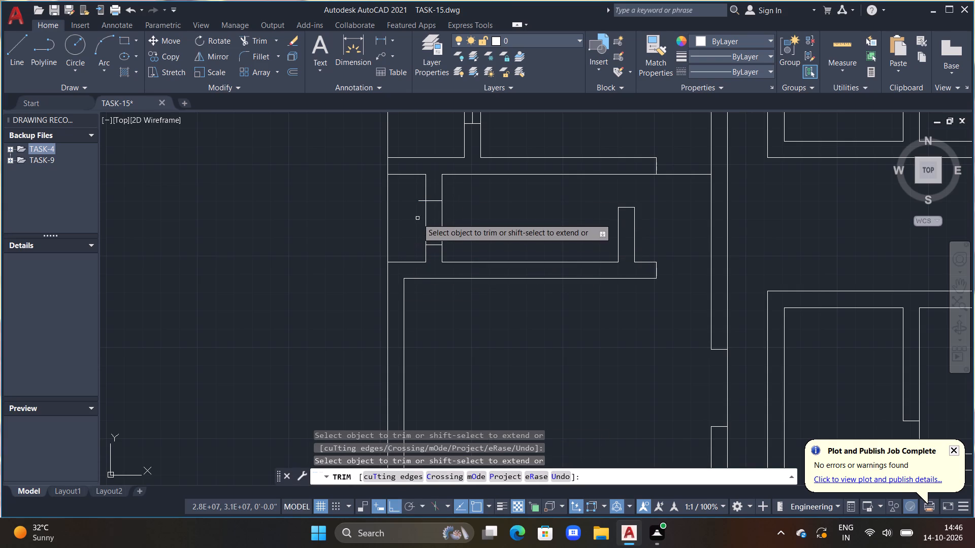
left_click(420, 197)
left_click(421, 205)
key("Escape")
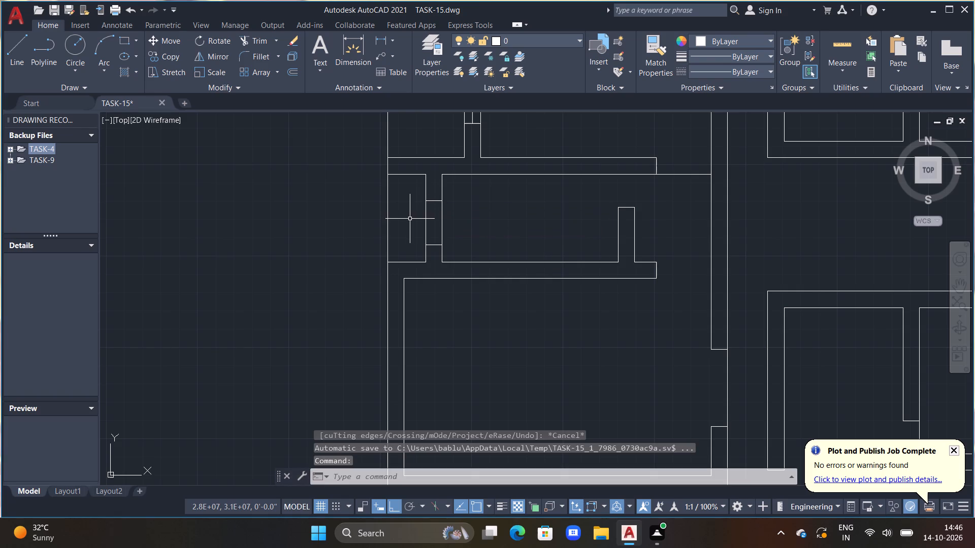
Draw the 2' vertical centre line of the narrow room's window between the midpoints of its end lines.
key("l")
key("space")
left_click_drag(434, 243, 434, 234)
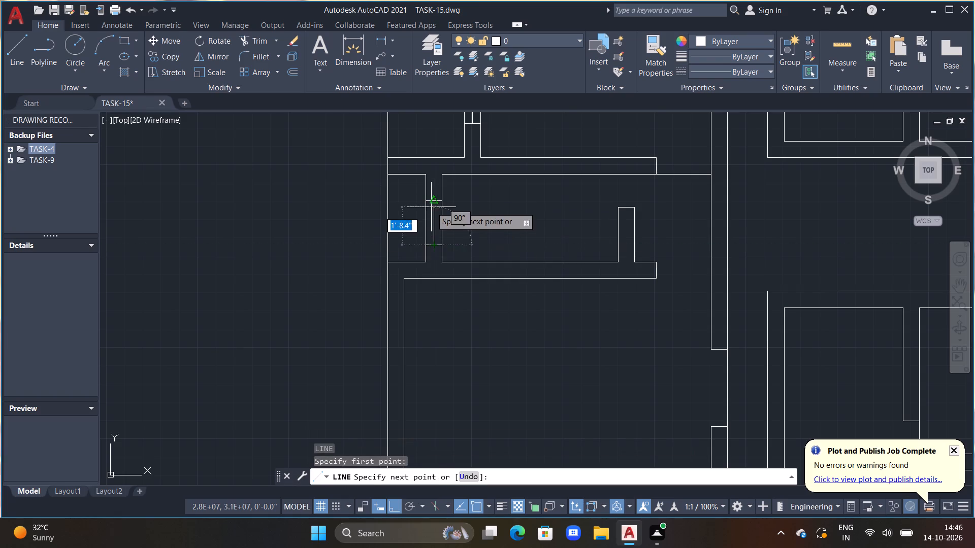
left_click(431, 203)
key("Escape")
Draw a horizontal line across the left outer wall of the room below the narrow room and offset it 4' downward.
scroll(431, 203, "down", 2)
middle_click_drag(442, 237, 439, 215)
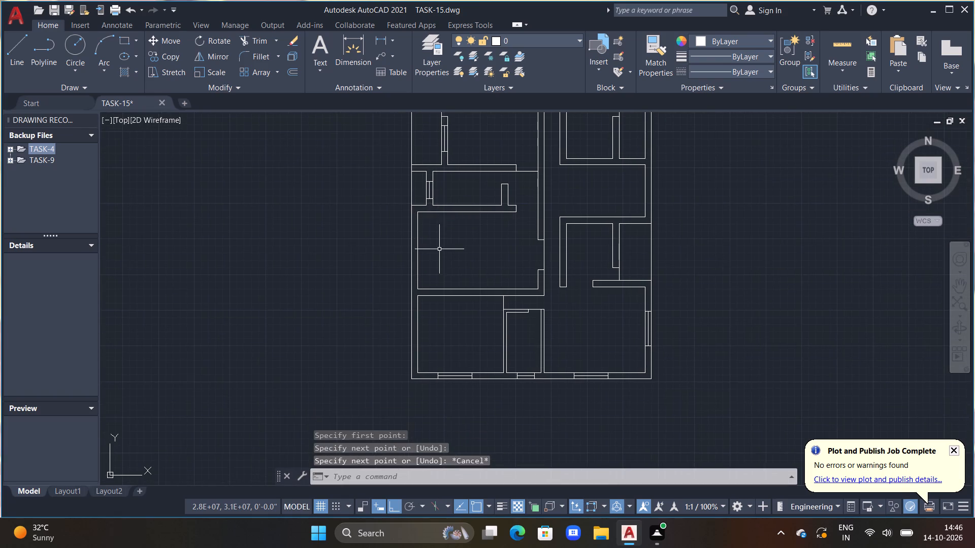
middle_click_drag(454, 219, 458, 213)
key("l")
key("space")
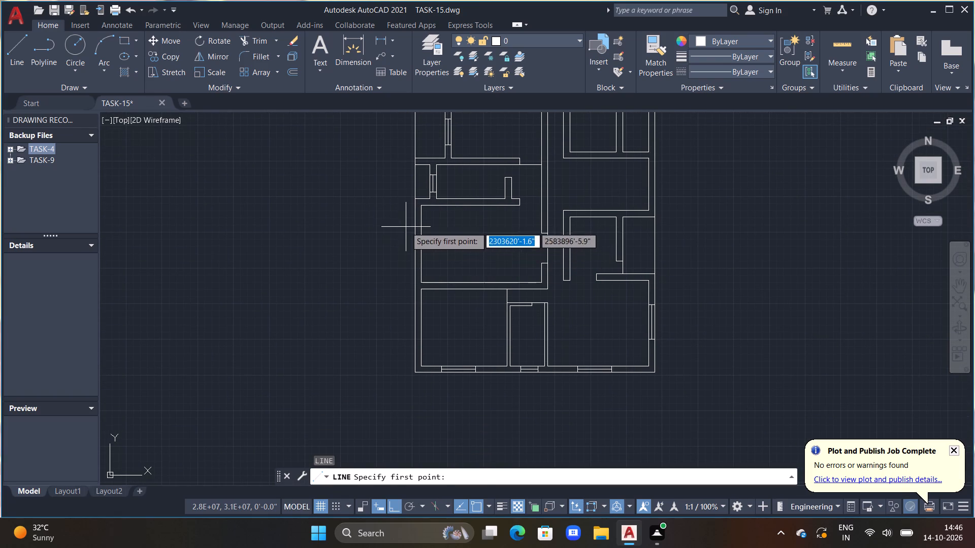
left_click(406, 226)
left_click(448, 222)
key("Escape")
type("OFF")
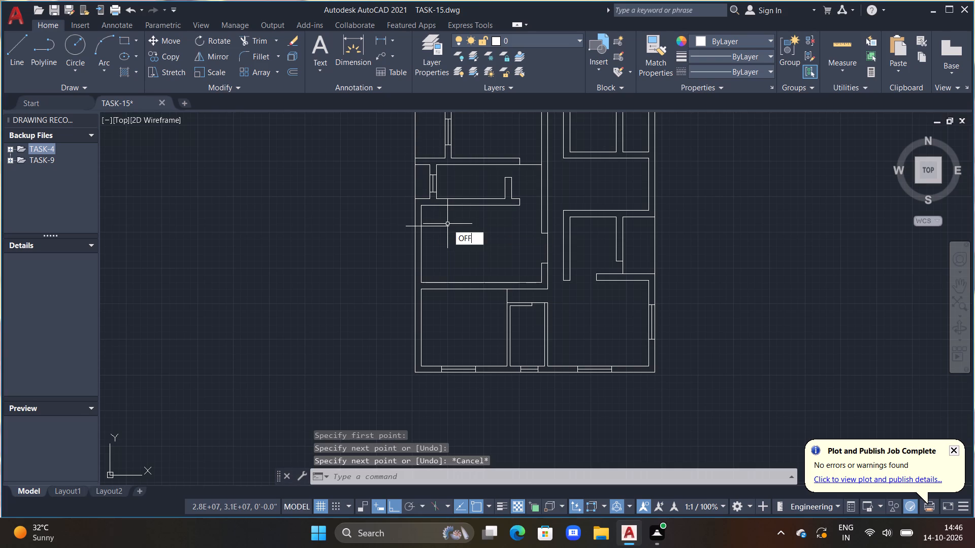
key("space")
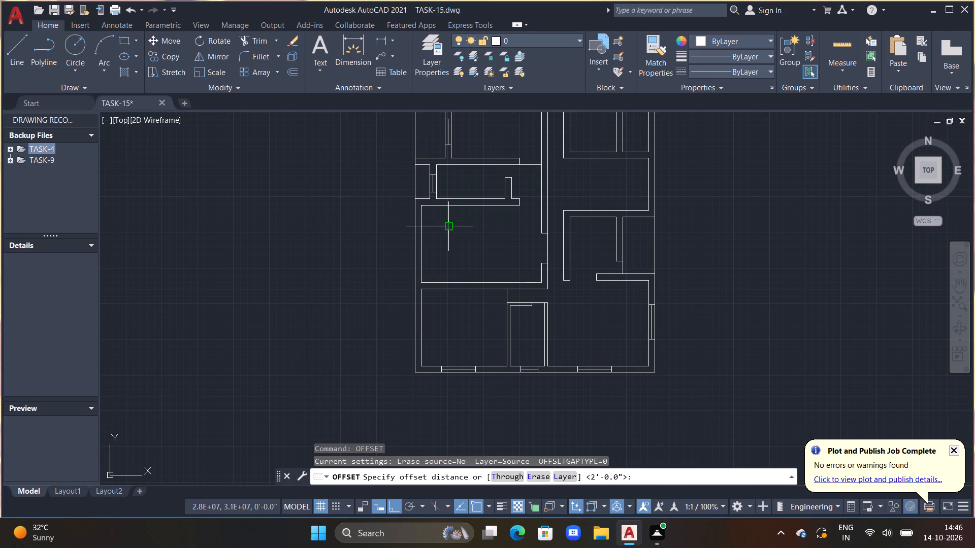
type("4'")
key("Return")
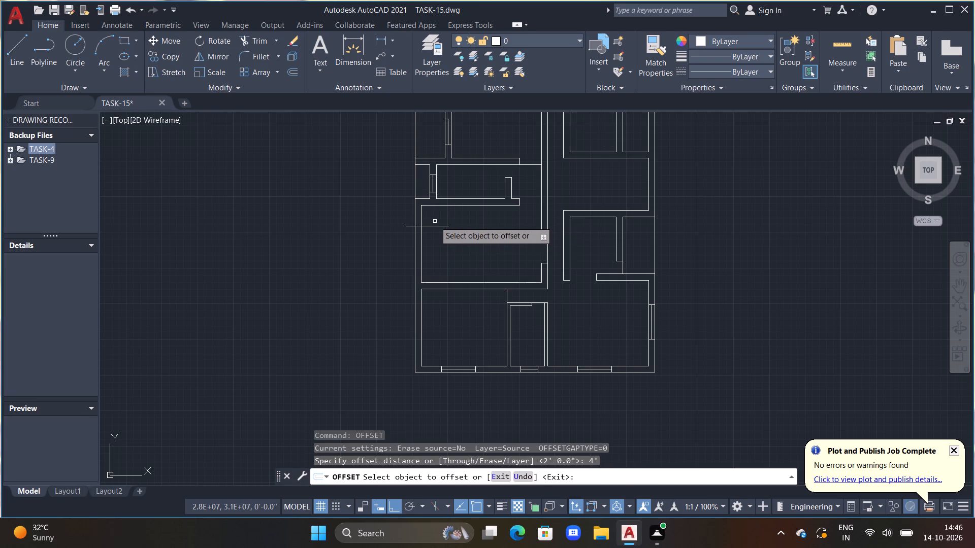
left_click(434, 227)
left_click(444, 259)
key("Escape")
Trim both of that room's left-wall window marker lines to the inner and outer wall faces.
type("TR")
key("c")
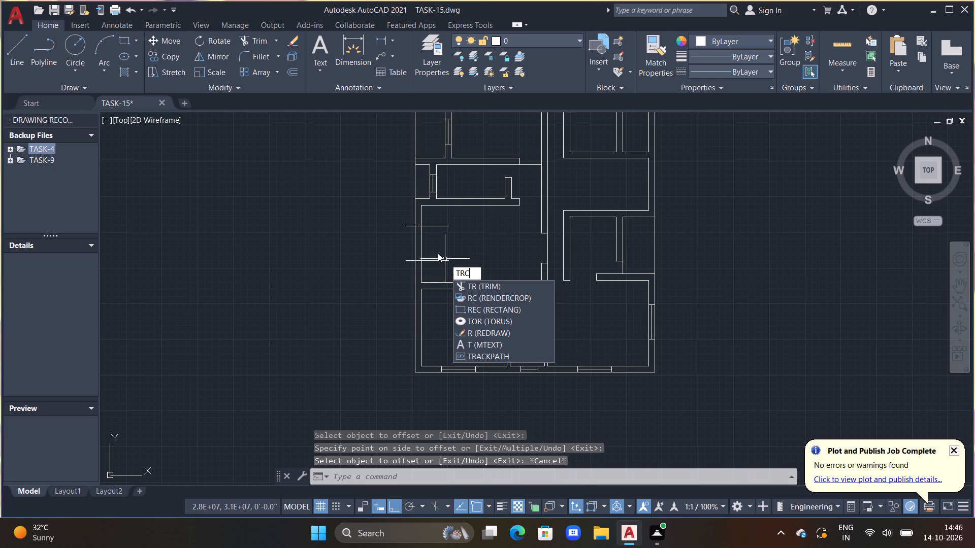
key("BackSpace")
key("space")
left_click_drag(433, 258, 434, 263)
left_click(434, 264)
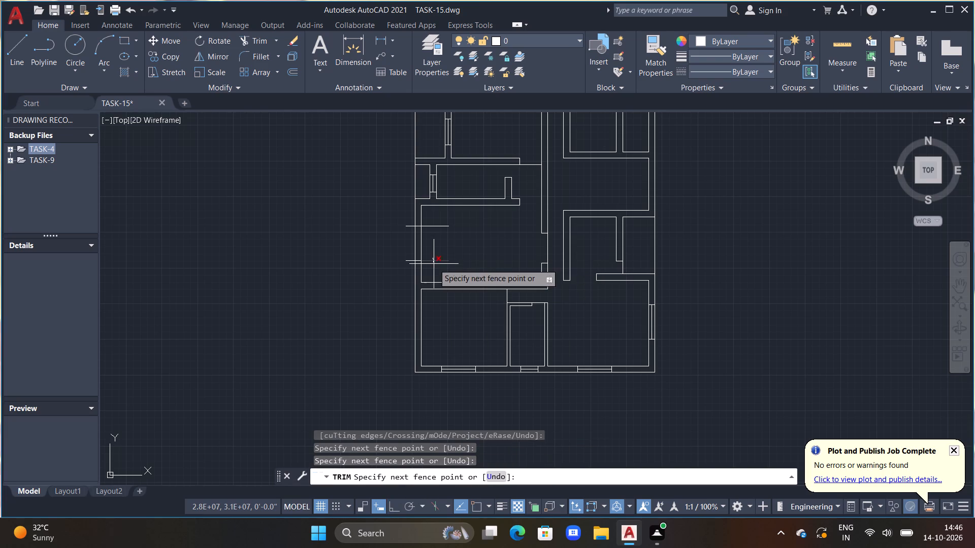
left_click_drag(432, 228, 431, 220)
left_click(431, 223)
left_click(408, 225)
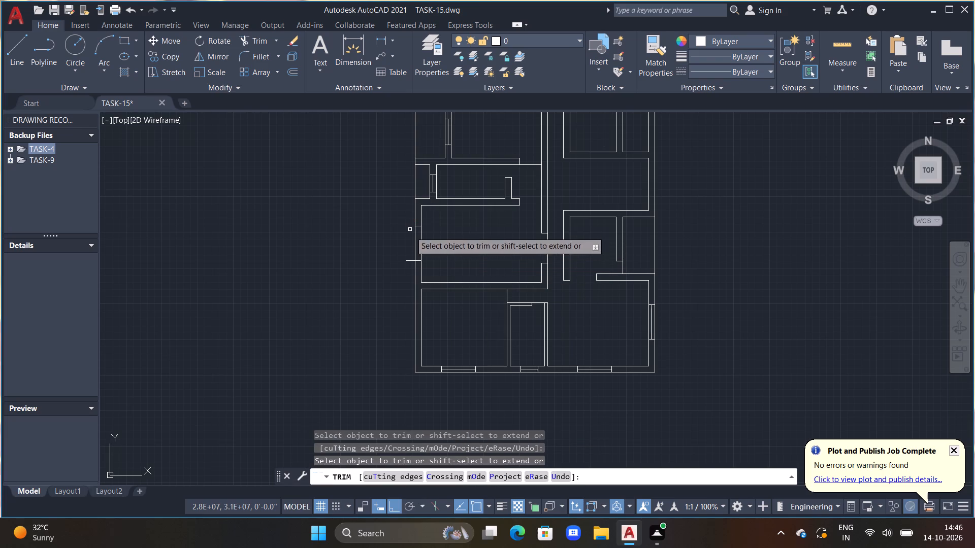
left_click(411, 262)
key("Escape")
Draw a horizontal line across the left outer wall of the lower-left room and offset it 4' downward.
middle_click_drag(443, 312, 445, 275)
type("L")
key("space")
left_click_drag(394, 270, 437, 265)
left_click(446, 265)
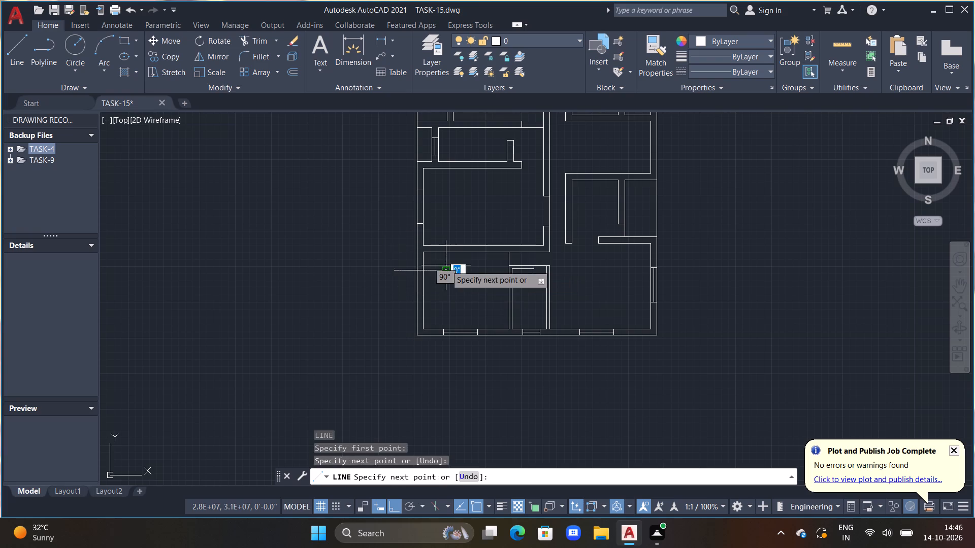
key("Escape")
type("OFF 4'")
key("Return")
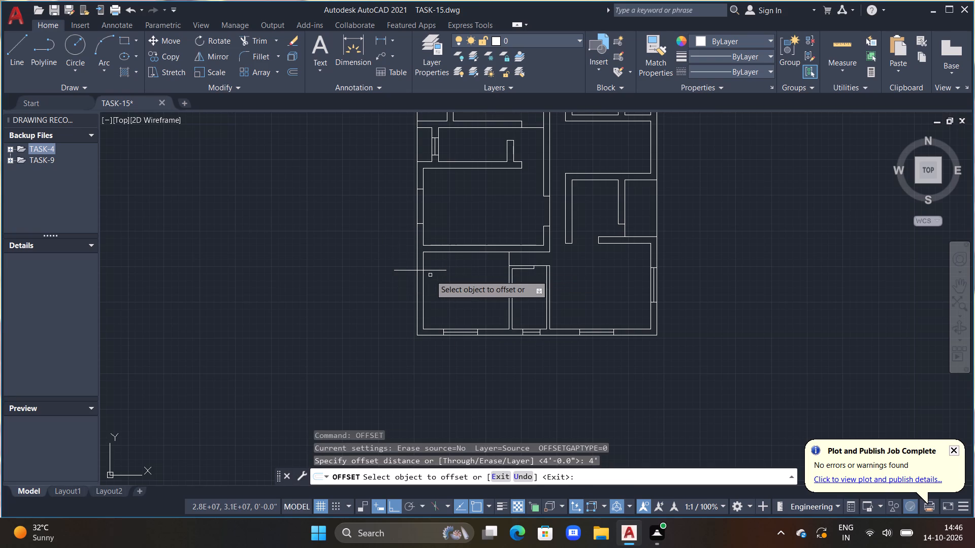
left_click(435, 268)
left_click(440, 270)
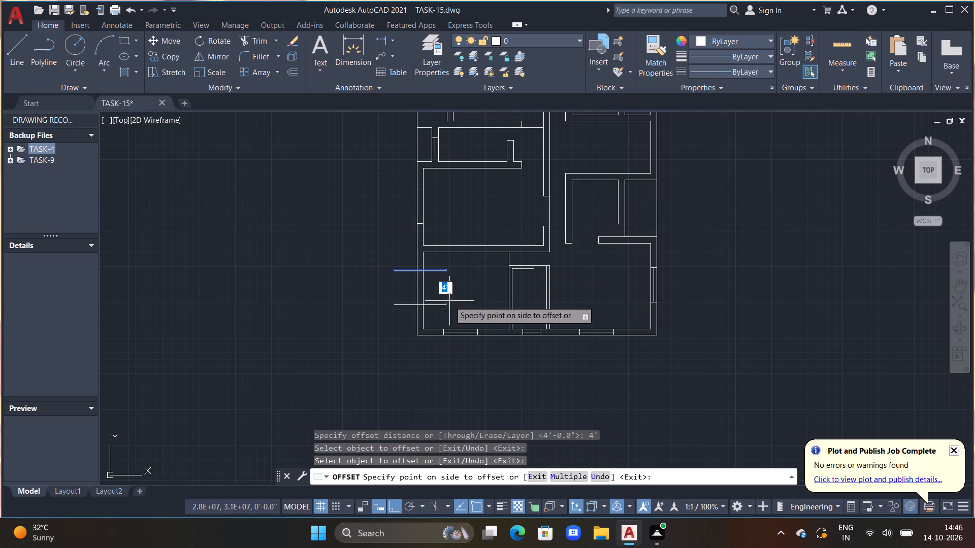
left_click(450, 302)
key("Escape")
Trim both left-wall window marker lines of the lower-left room to the wall's inner and outer faces.
key("t")
type("R")
key("space")
left_click(439, 305)
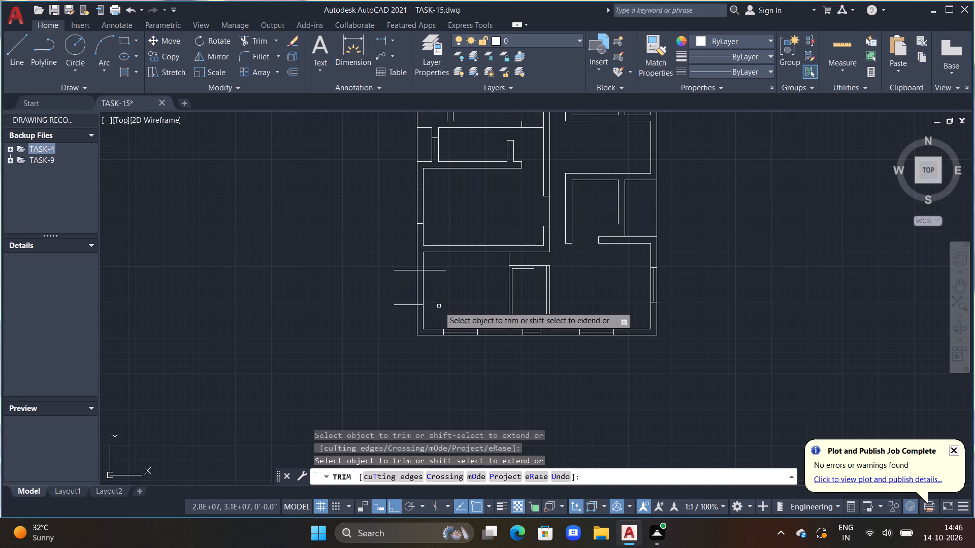
left_click(434, 270)
left_click(407, 270)
left_click_drag(413, 295, 413, 297)
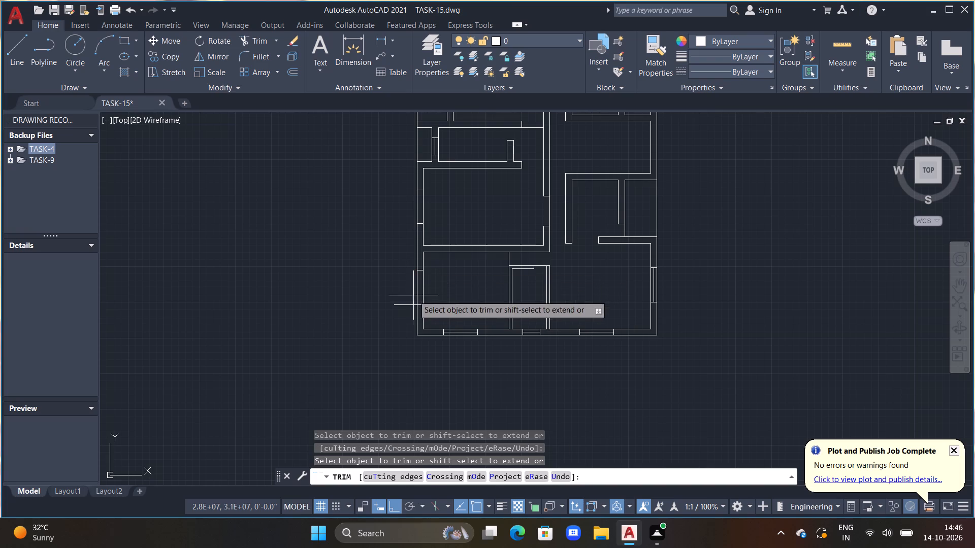
left_click_drag(413, 297, 413, 301)
left_click(409, 310)
key("Escape")
Draw one continuous vertical centre line through the midpoints of both new 4' left-wall windows, starting at the lower-left room's window.
key("l")
key("space")
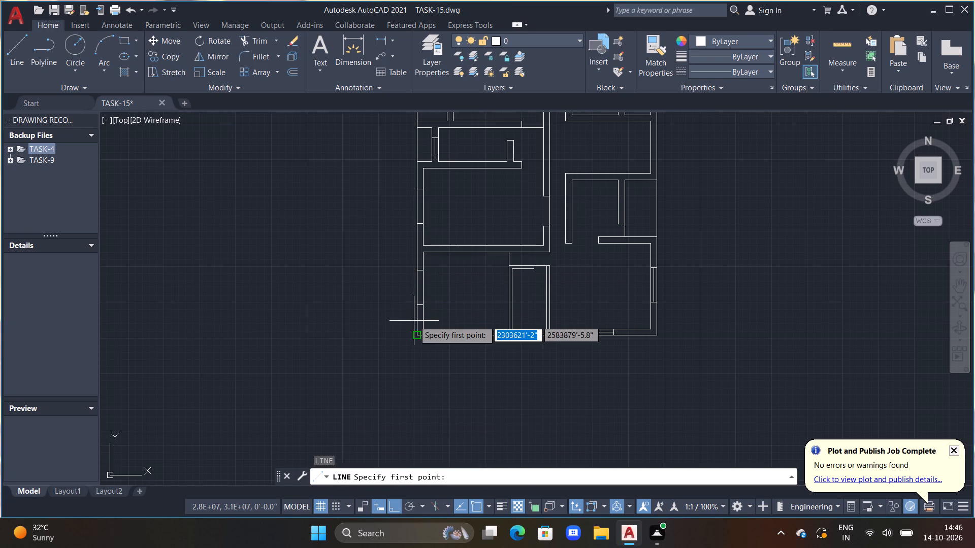
scroll(418, 314, "up", 3)
left_click(423, 281)
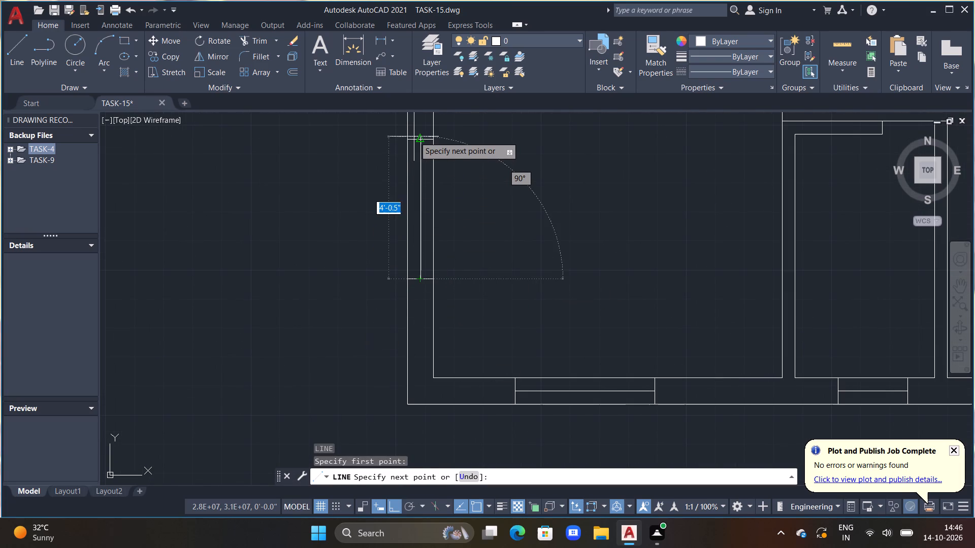
left_click(422, 138)
scroll(423, 145, "down", 2)
middle_click_drag(445, 160, 463, 292)
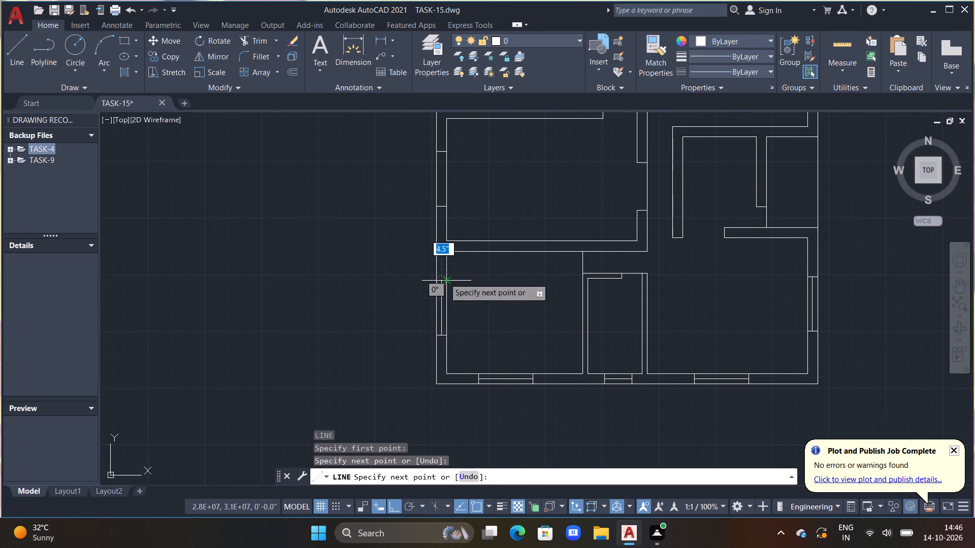
left_click(440, 209)
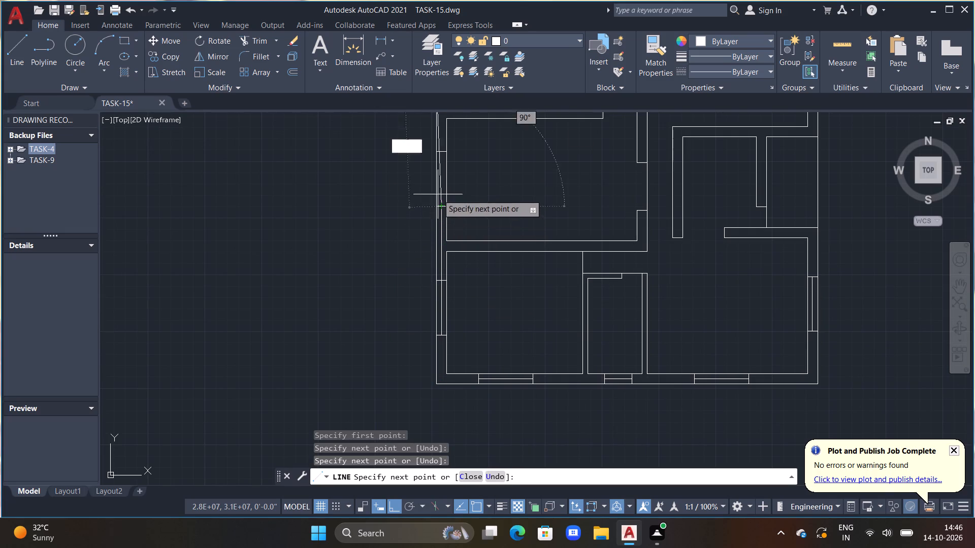
left_click(440, 152)
key("Escape")
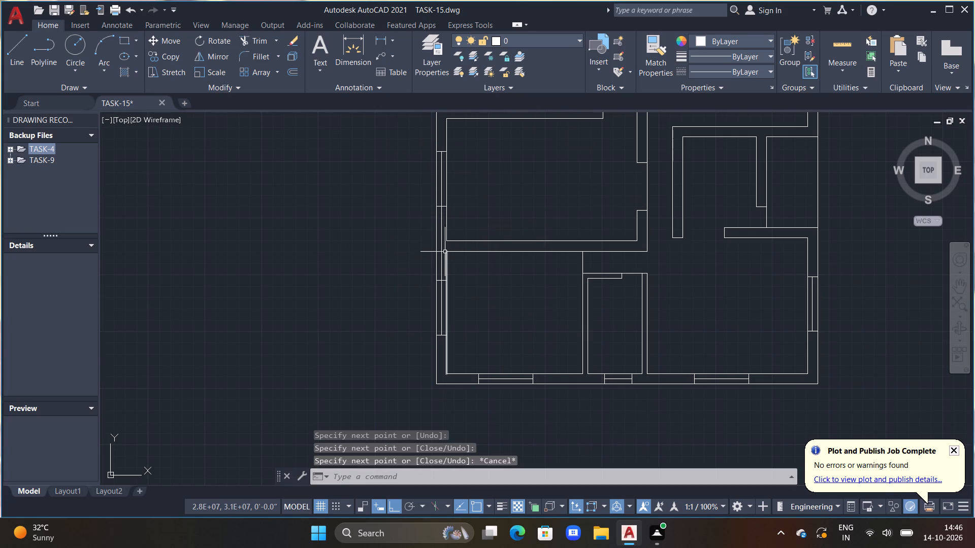
Trim away the connecting centre-line segment inside the left wall between the two windows.
key("t")
key("r")
key("space")
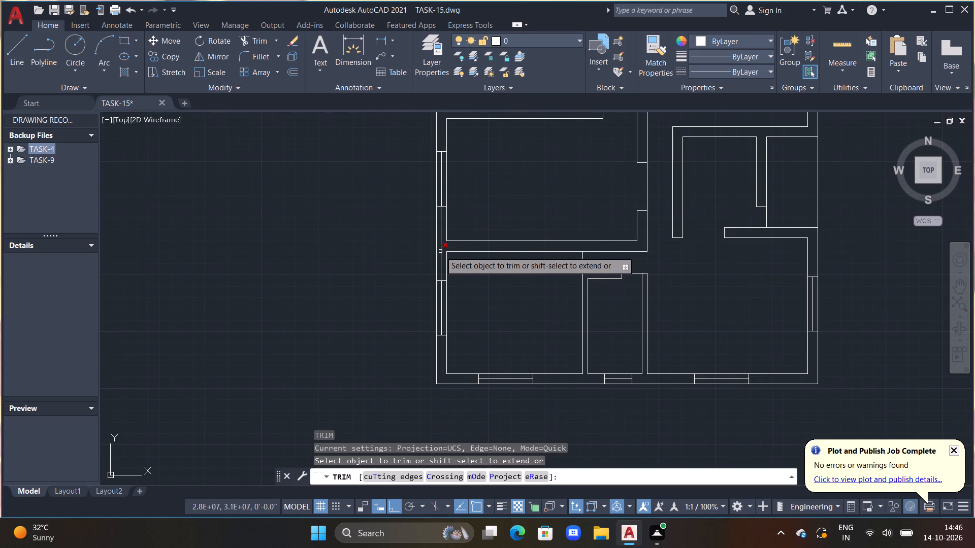
left_click(440, 251)
key("Escape")
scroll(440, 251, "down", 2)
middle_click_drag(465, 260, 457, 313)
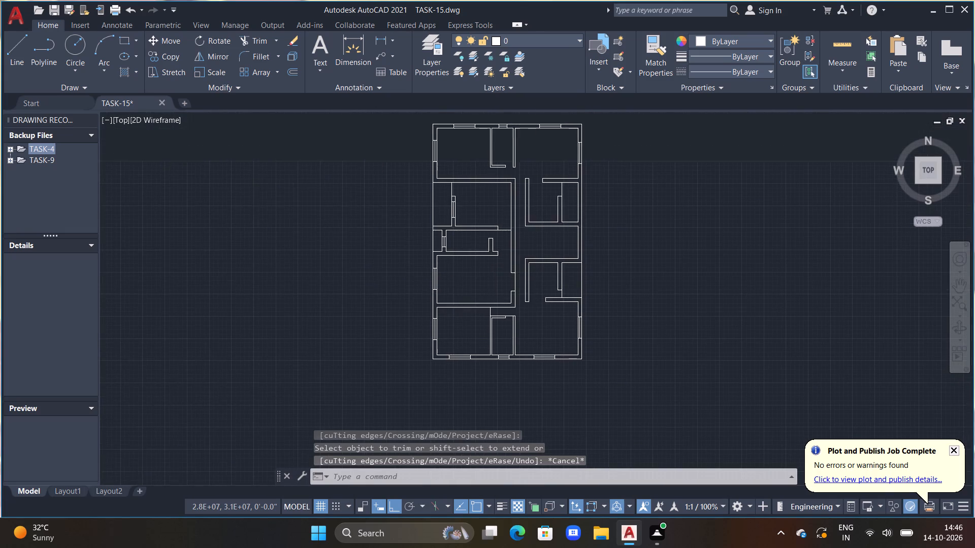
Draw a horizontal line about 1'-5" long across the door opening of the small room between the two upper rooms.
scroll(474, 298, "down", 1)
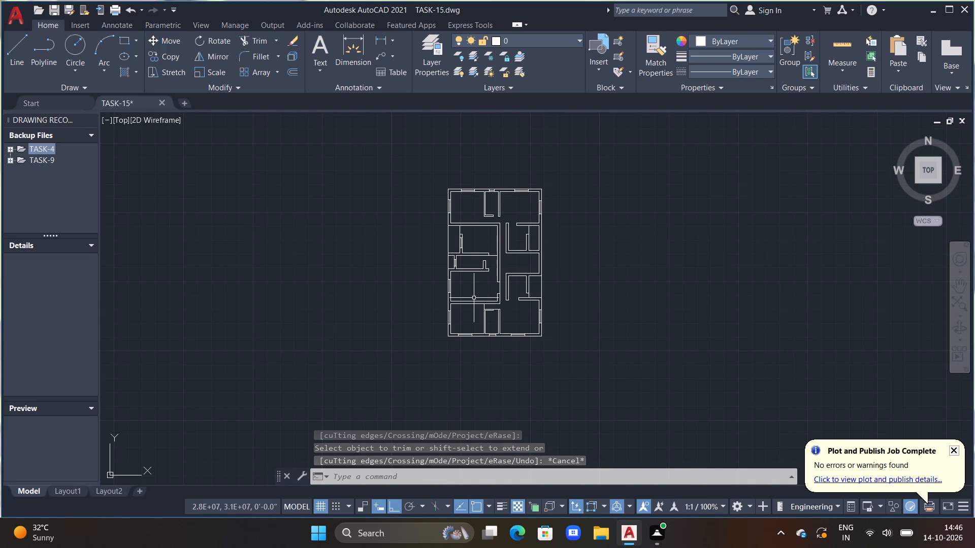
scroll(476, 300, "down", 1)
scroll(477, 282, "up", 2)
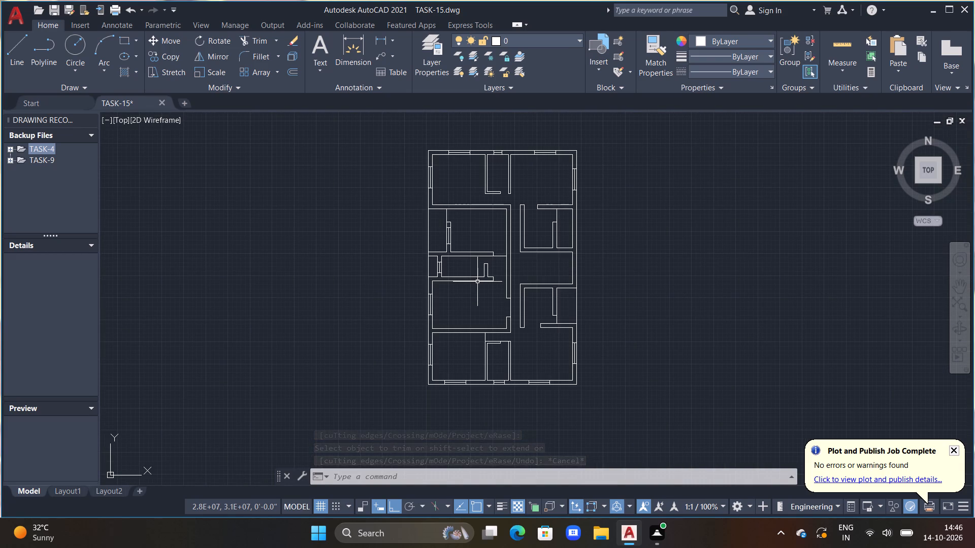
key("Escape")
key("Escape")
key("Escape")
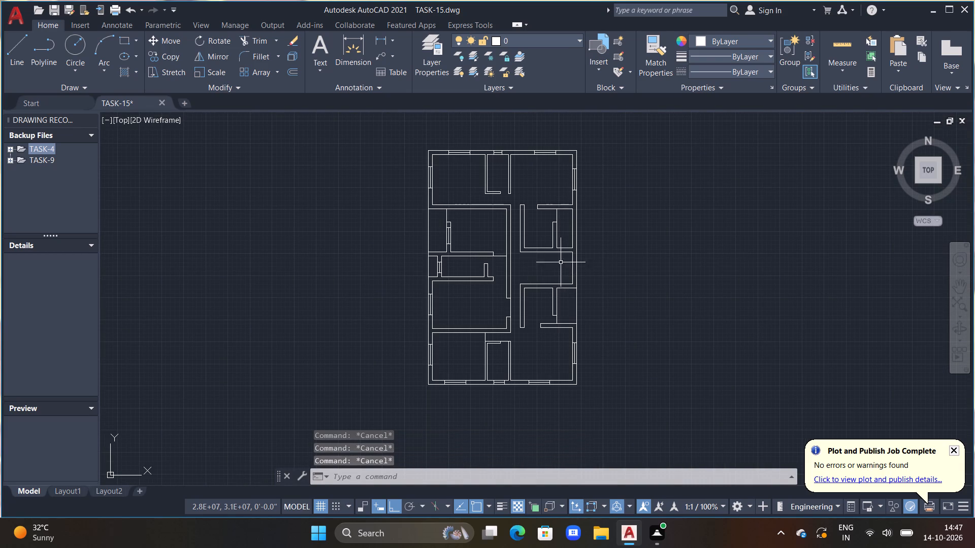
scroll(554, 258, "down", 1)
middle_click_drag(541, 254, 544, 328)
scroll(517, 295, "up", 3)
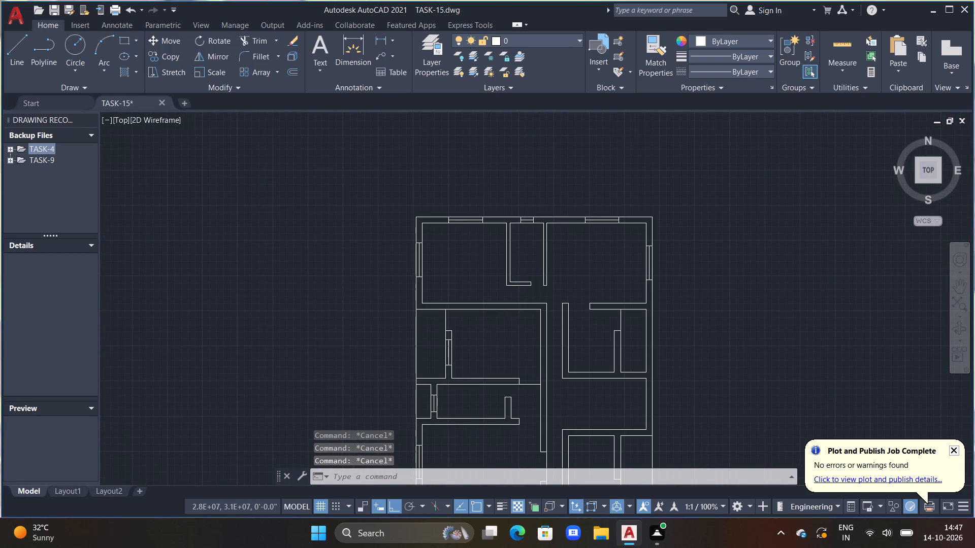
middle_click_drag(528, 313, 479, 347)
scroll(491, 319, "up", 2)
type("L")
key("space")
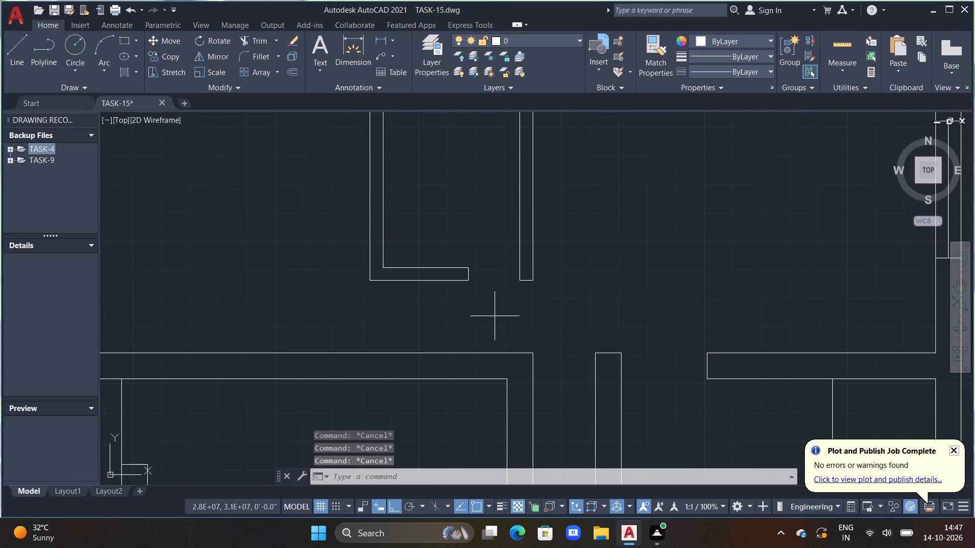
left_click(466, 284)
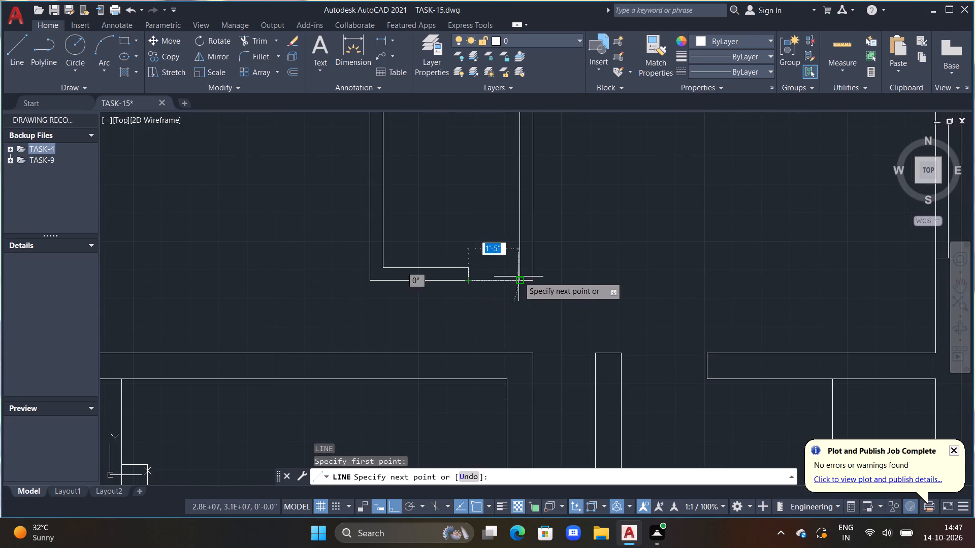
left_click(524, 278)
key("Escape")
Draw a vertical line across the door opening of the narrow left-side room, from the short wall stub's outer corner up past the partition line above.
scroll(517, 281, "down", 2)
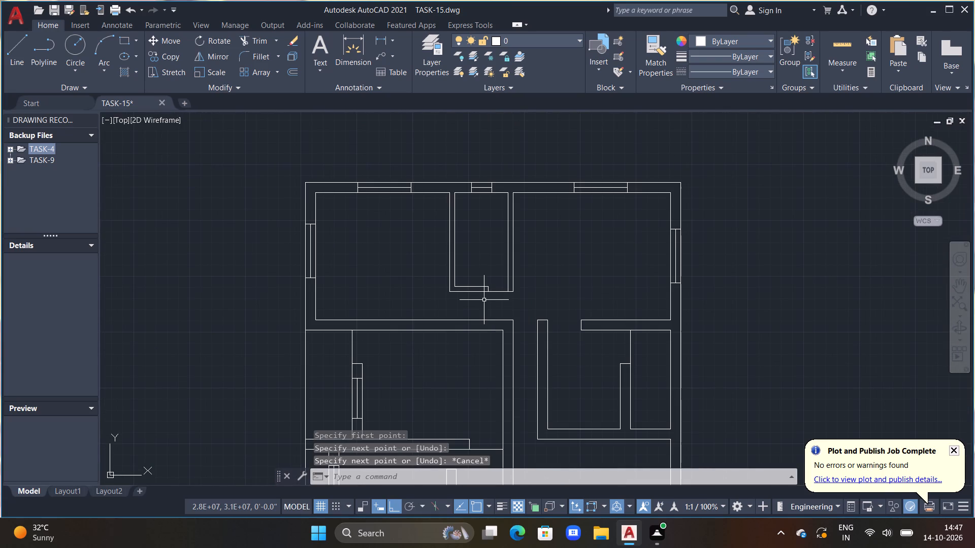
middle_click_drag(486, 348, 471, 311)
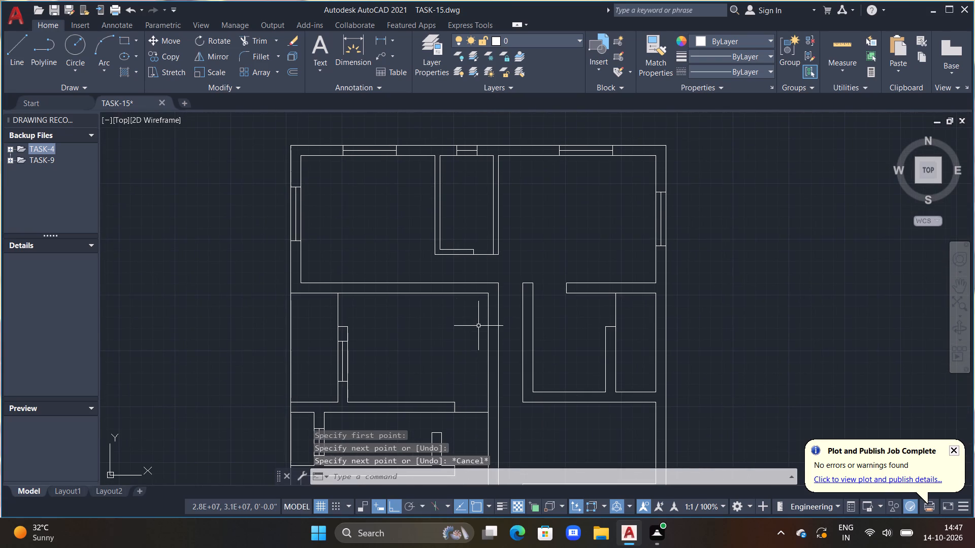
scroll(469, 371, "down", 1)
middle_click_drag(463, 400, 454, 369)
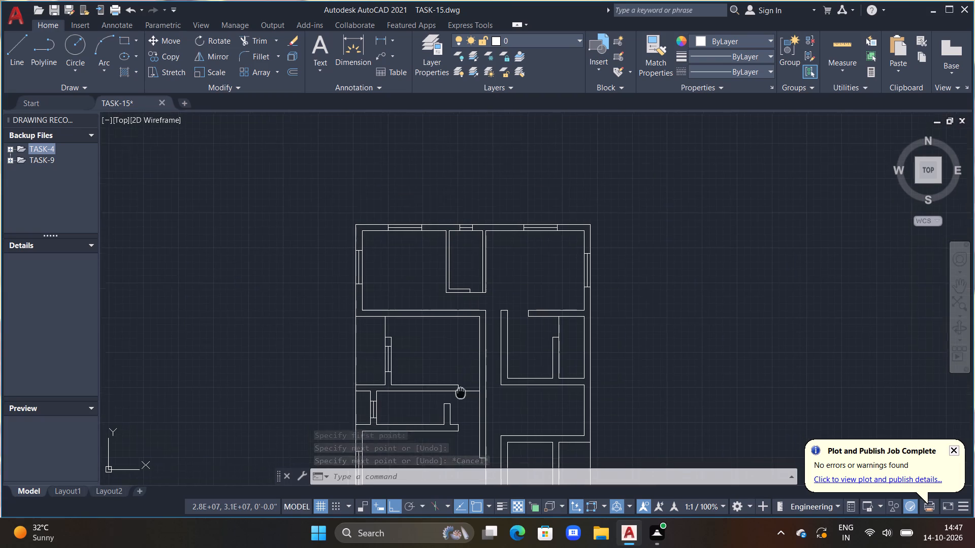
middle_click_drag(454, 369, 449, 348)
scroll(442, 352, "up", 4)
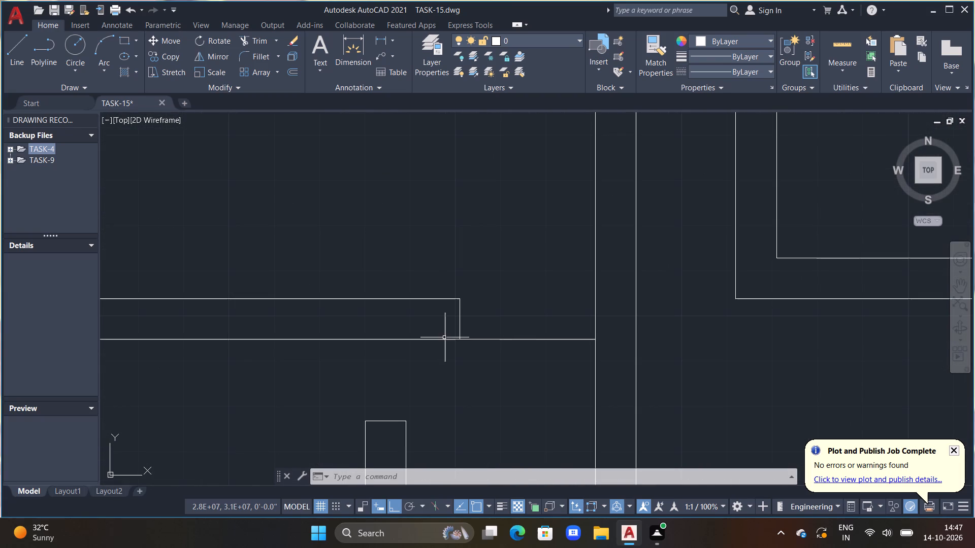
type("L")
key("space")
left_click_drag(405, 422, 404, 416)
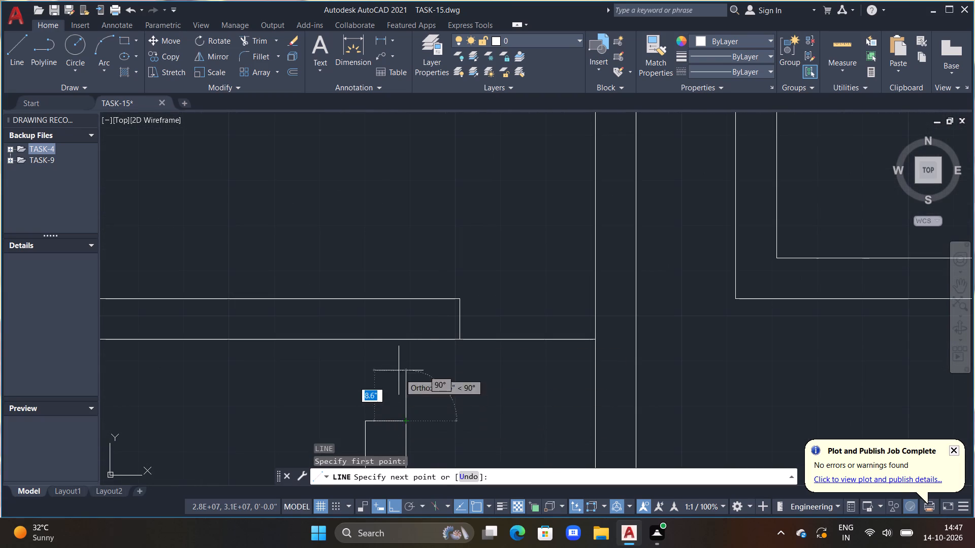
left_click(406, 326)
key("Escape")
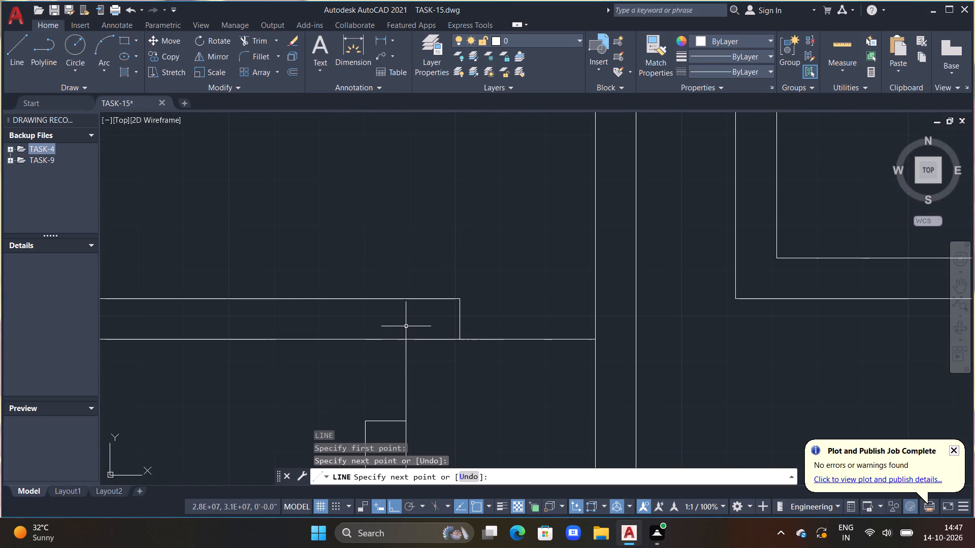
Trim the new vertical door-opening line back to the lower face of the partition above it.
key("t")
key("r")
key("space")
left_click_drag(405, 331, 414, 336)
key("Escape")
Examine the whole floor plan, checking walls, door openings and windows from the lower rooms to the upper rooms.
scroll(408, 327, "down", 1)
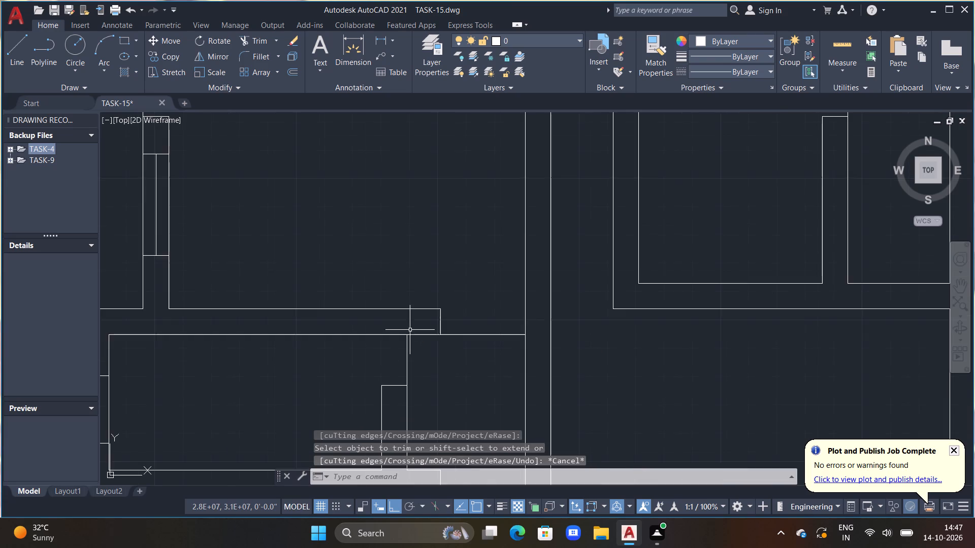
scroll(410, 330, "down", 1)
middle_click_drag(439, 366, 429, 285)
scroll(435, 251, "down", 1)
scroll(427, 354, "down", 1)
middle_click_drag(419, 358, 415, 325)
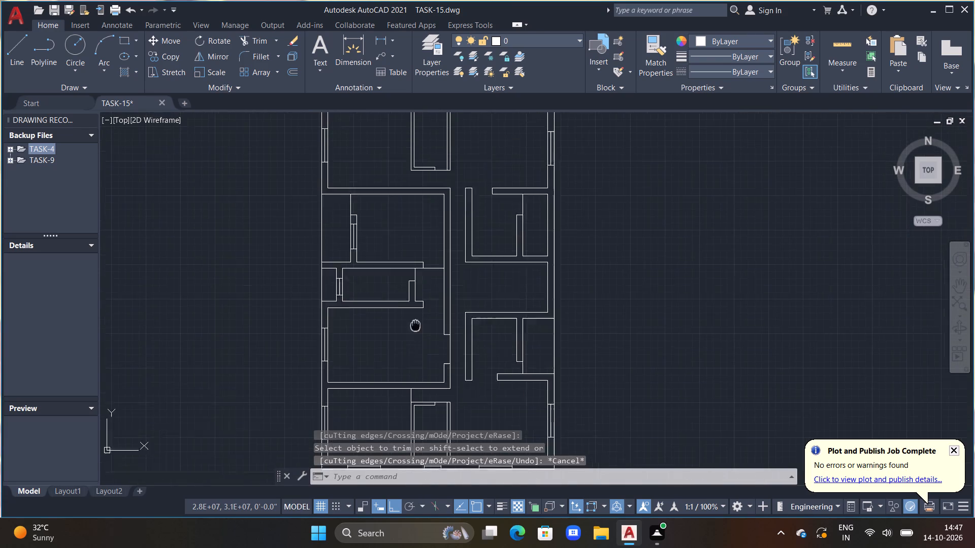
middle_click_drag(415, 325, 411, 295)
middle_click_drag(479, 368, 478, 351)
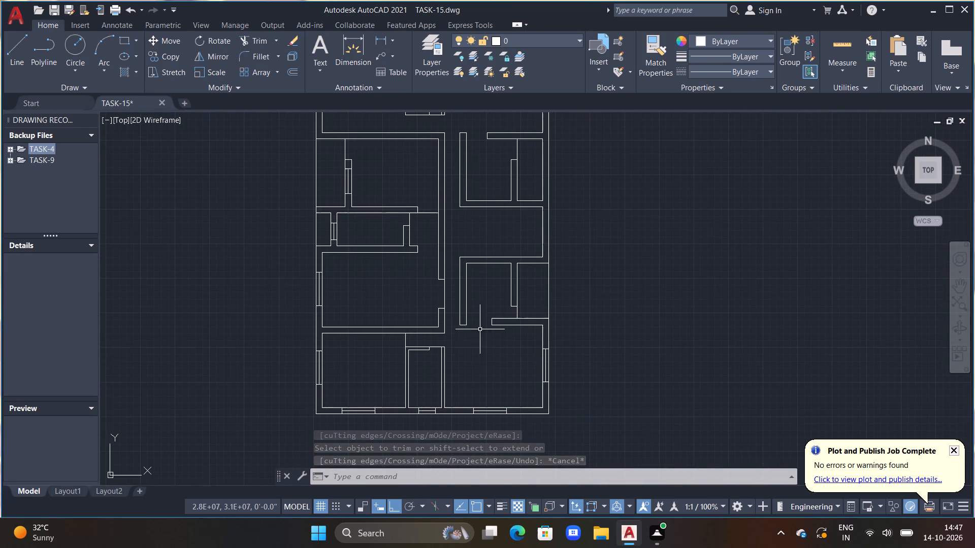
scroll(490, 342, "up", 1)
middle_click(490, 342)
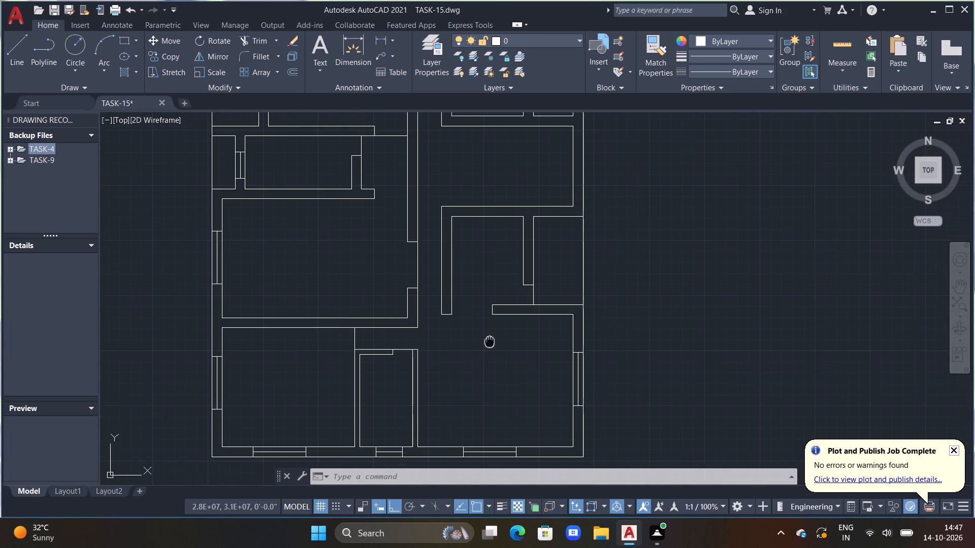
scroll(475, 356, "down", 1)
middle_click_drag(474, 359, 483, 337)
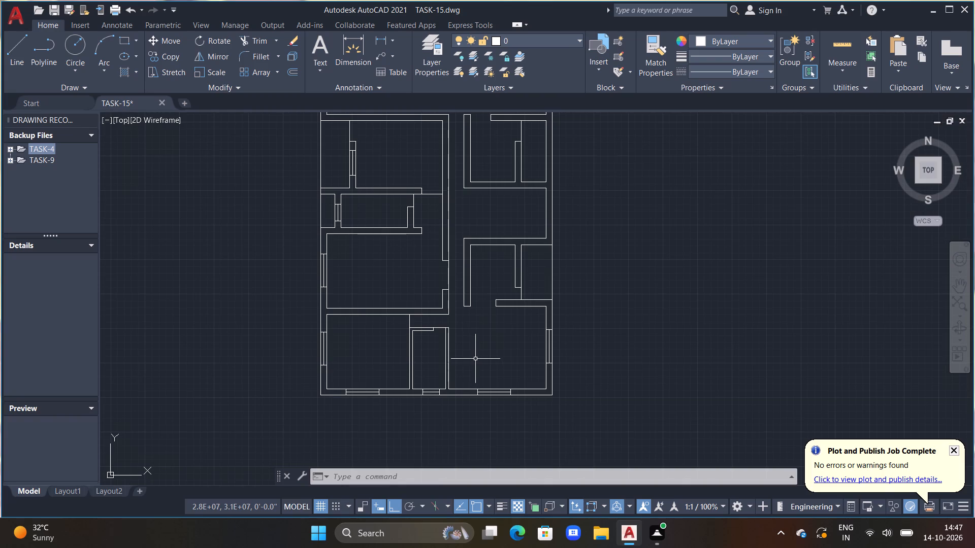
middle_click_drag(477, 359, 491, 372)
middle_click_drag(460, 274, 466, 304)
middle_click_drag(408, 247, 436, 308)
middle_click_drag(432, 269, 443, 311)
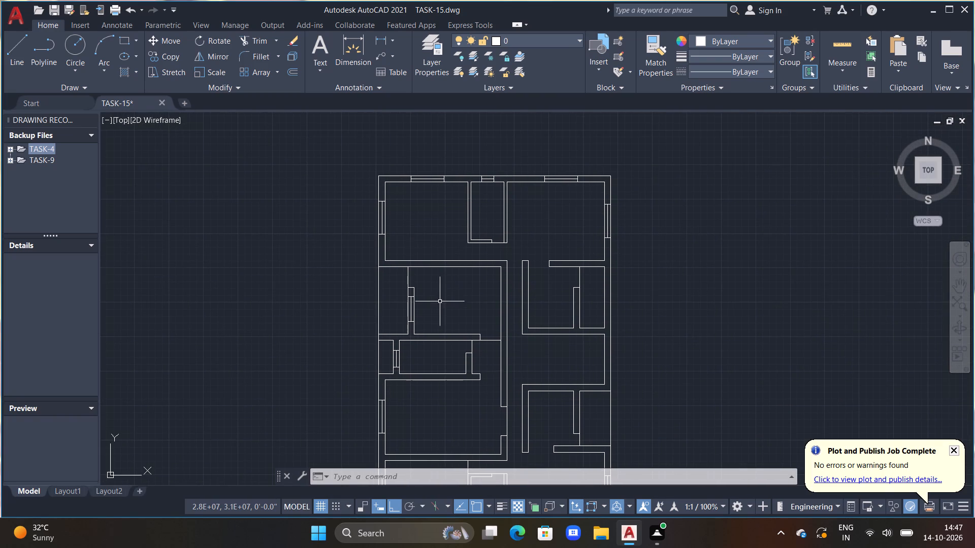
middle_click(407, 292)
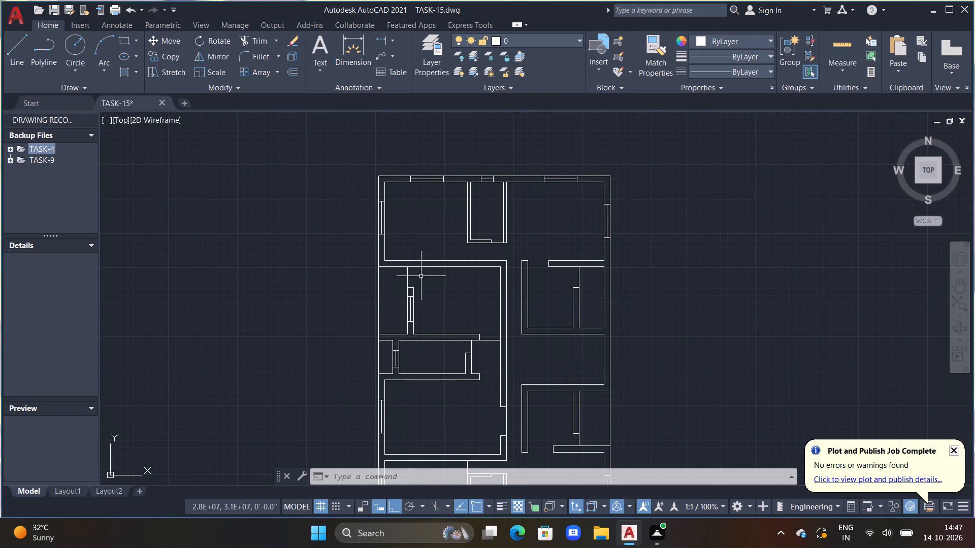
middle_click_drag(403, 265, 397, 297)
middle_click_drag(422, 305, 412, 267)
key("Escape")
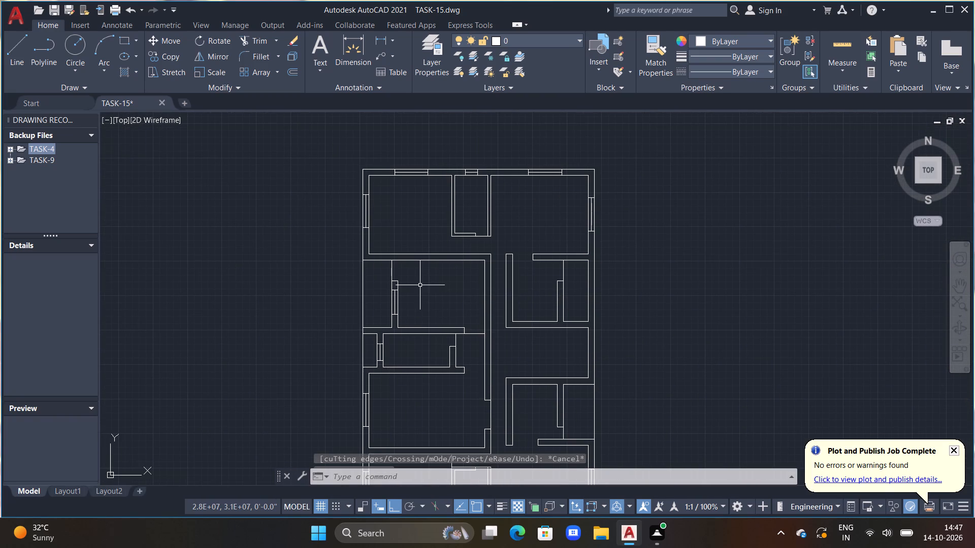
Insert the Bed - Queen block from DesignCenter's Home - Space Planner.dwg at scale 1 and rotation 0, in empty space east of the plan.
key("ctrl+2")
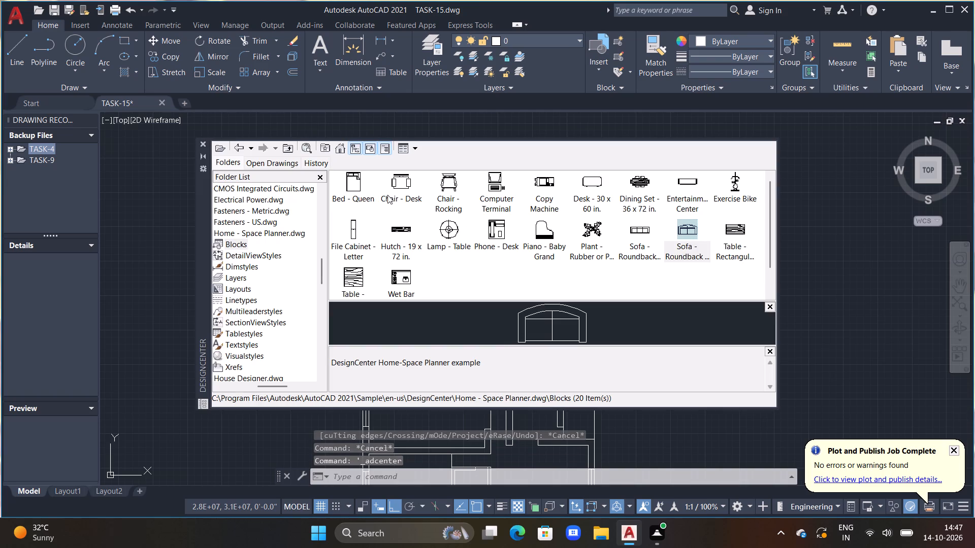
left_click(356, 191)
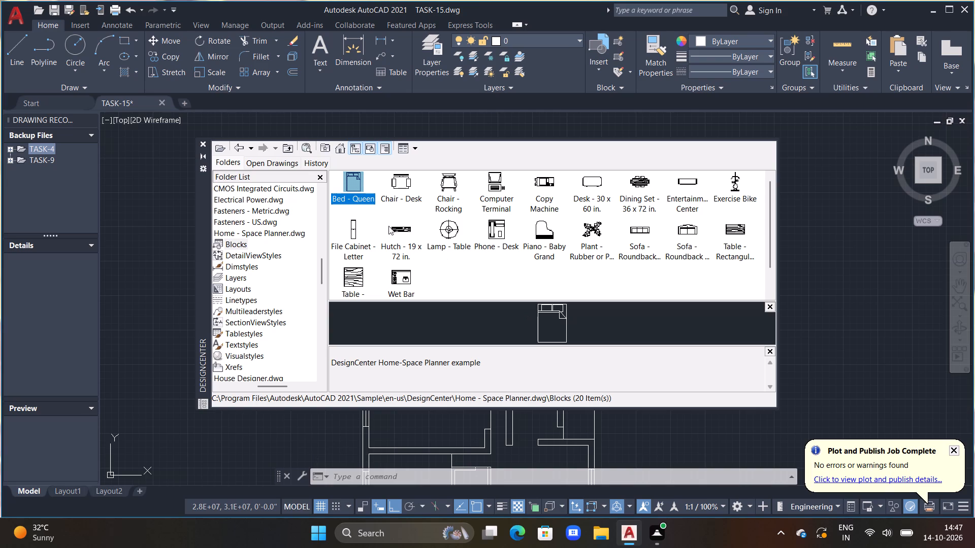
double_click(359, 186)
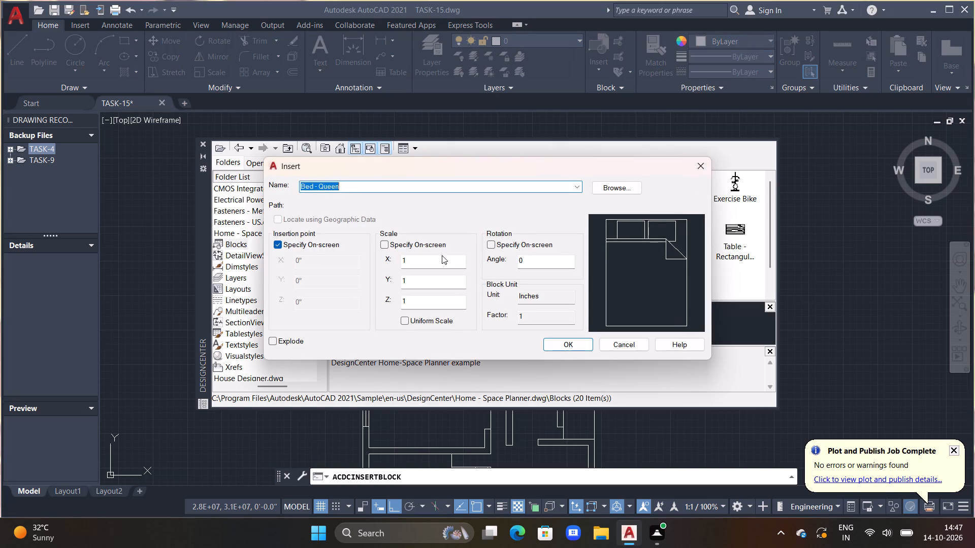
left_click(564, 352)
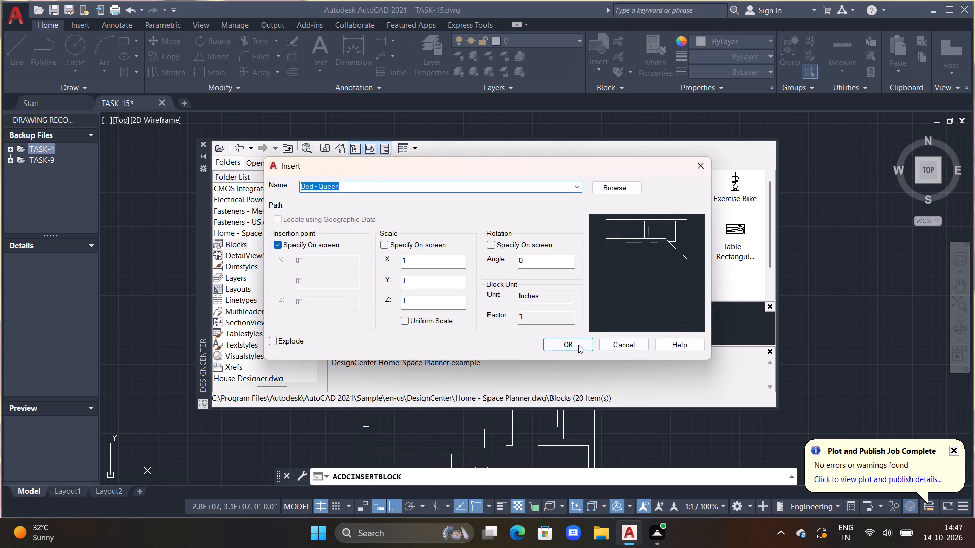
left_click(578, 344)
left_click(825, 265)
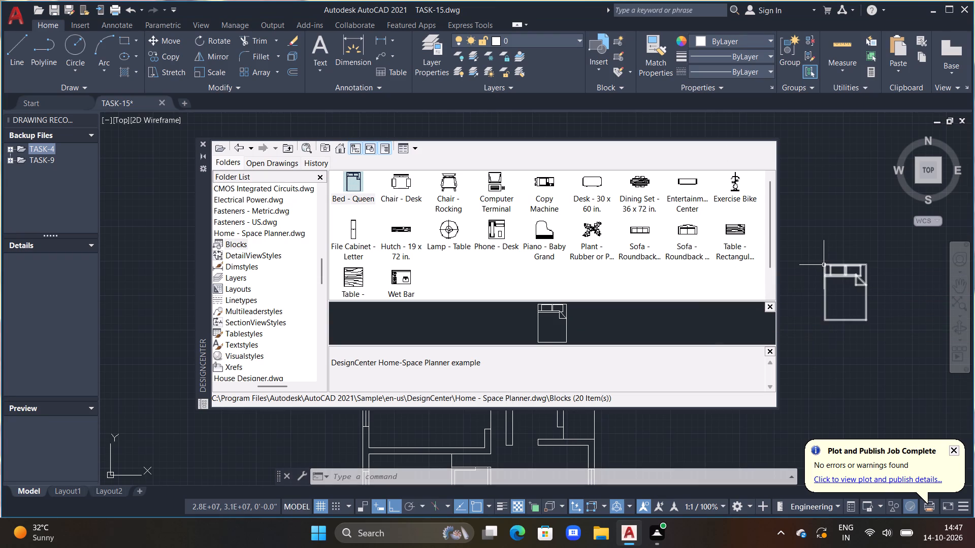
key("Escape")
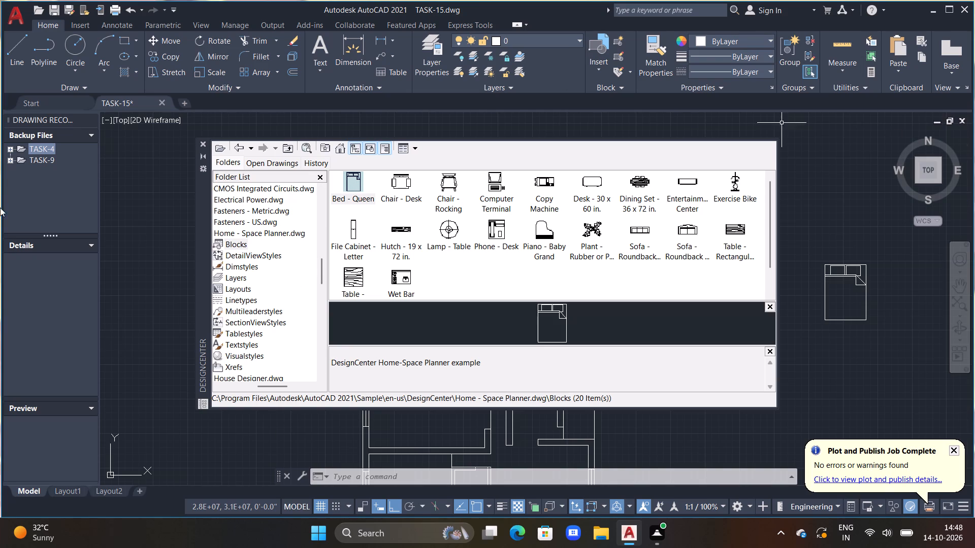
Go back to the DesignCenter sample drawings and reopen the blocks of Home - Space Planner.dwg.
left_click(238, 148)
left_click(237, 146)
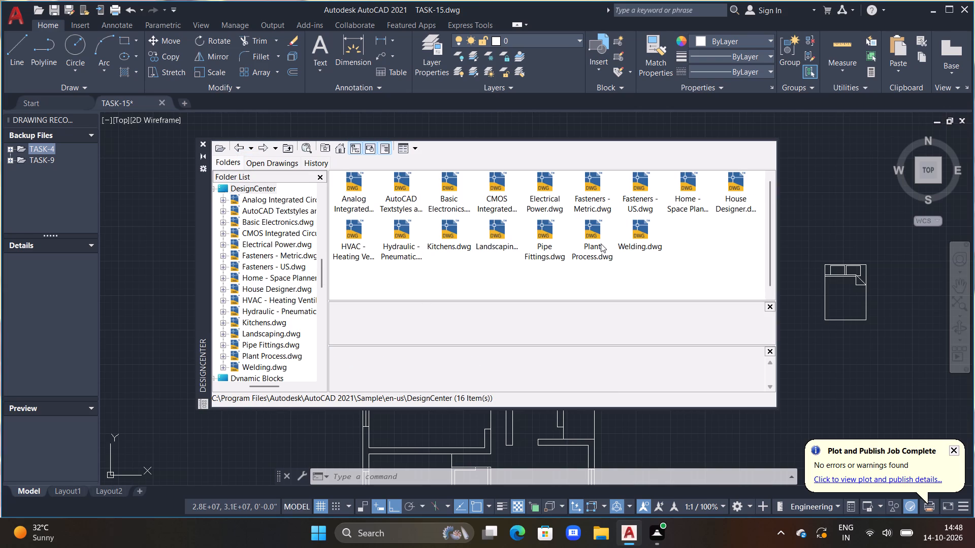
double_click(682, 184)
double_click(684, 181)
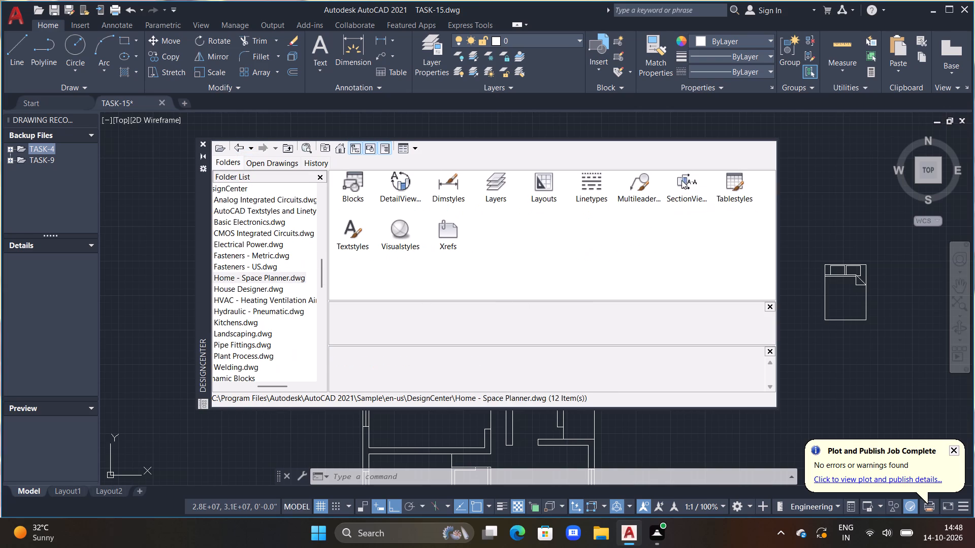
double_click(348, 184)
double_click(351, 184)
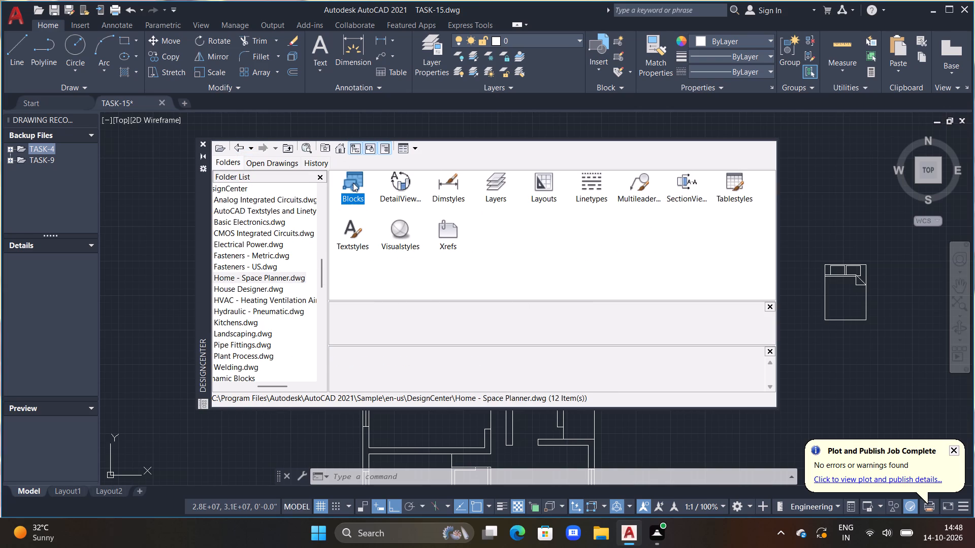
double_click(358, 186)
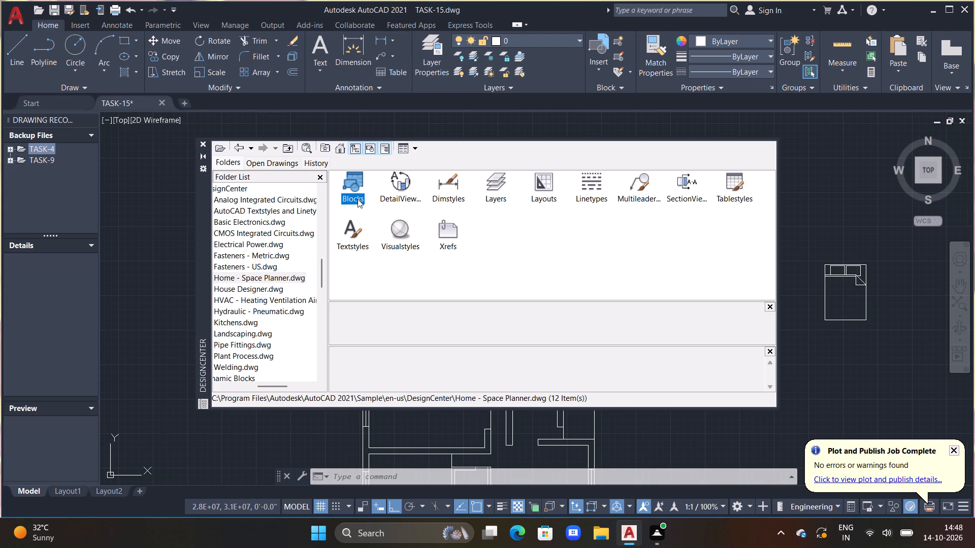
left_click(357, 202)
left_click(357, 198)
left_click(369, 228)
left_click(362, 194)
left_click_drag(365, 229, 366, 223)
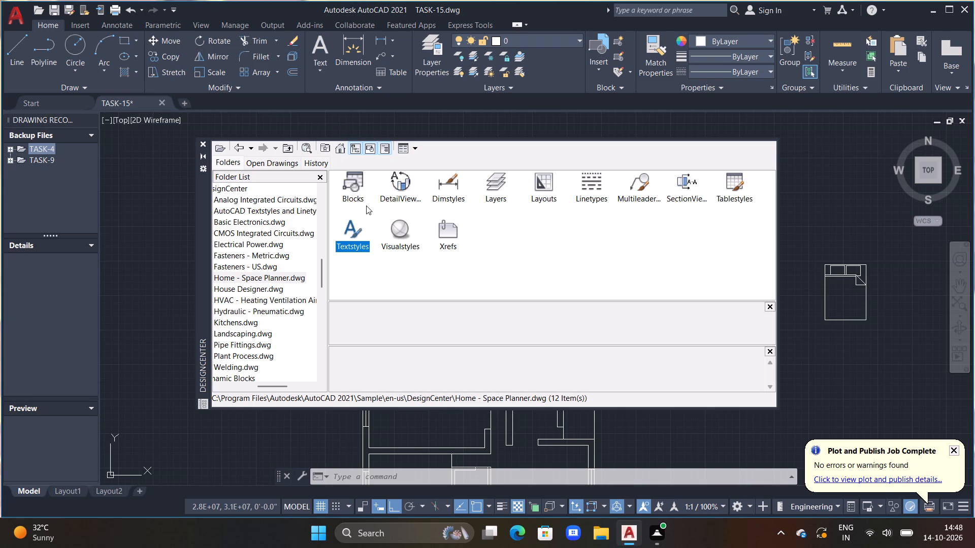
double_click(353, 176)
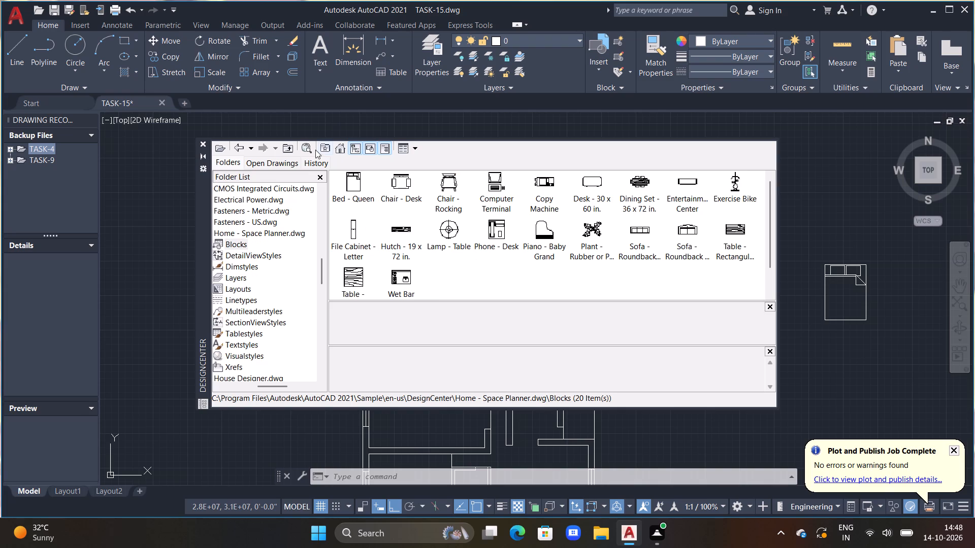
Return to the DesignCenter sample drawings and open the blocks of House Designer.dwg.
double_click(234, 148)
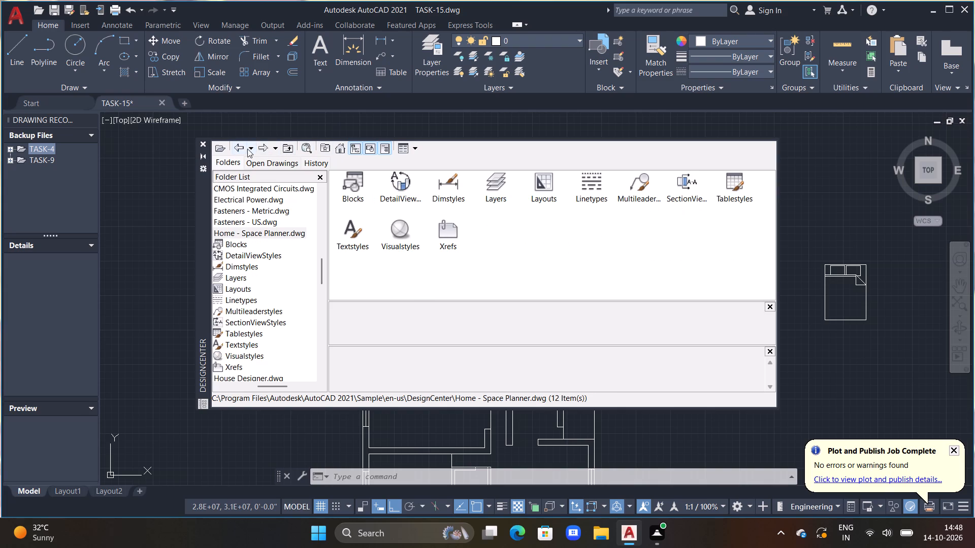
left_click(242, 152)
double_click(736, 187)
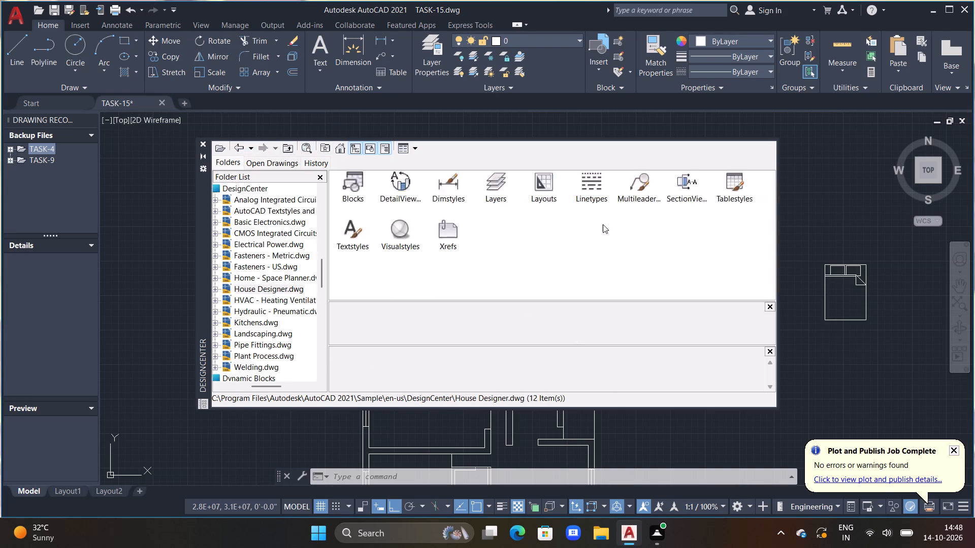
double_click(363, 187)
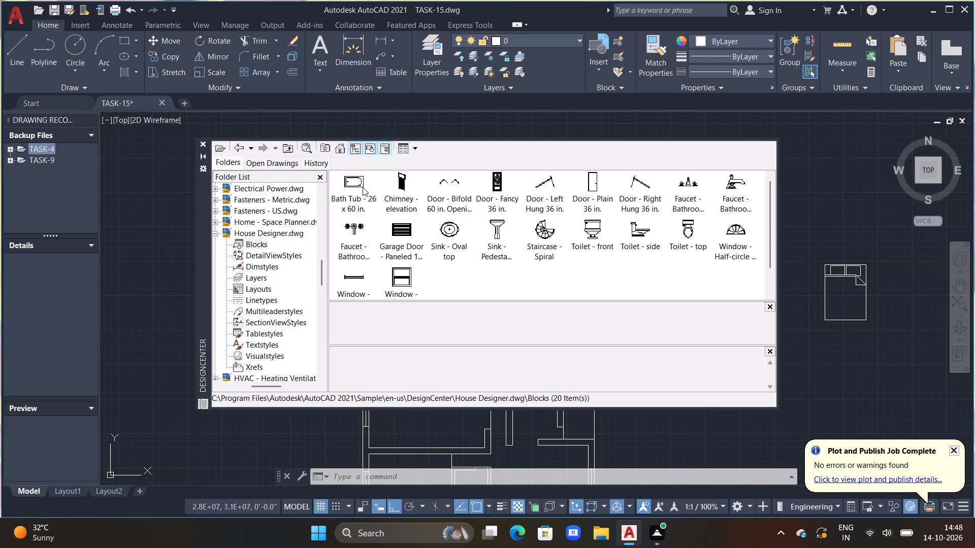
Insert the Toilet - top block from House Designer.dwg at rotation 0, just north of the queen bed block.
double_click(682, 233)
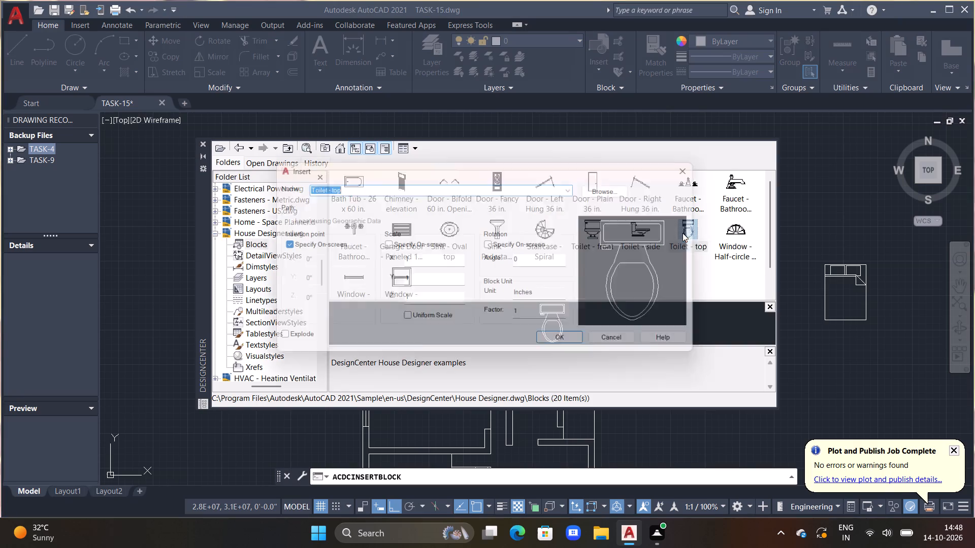
left_click(559, 348)
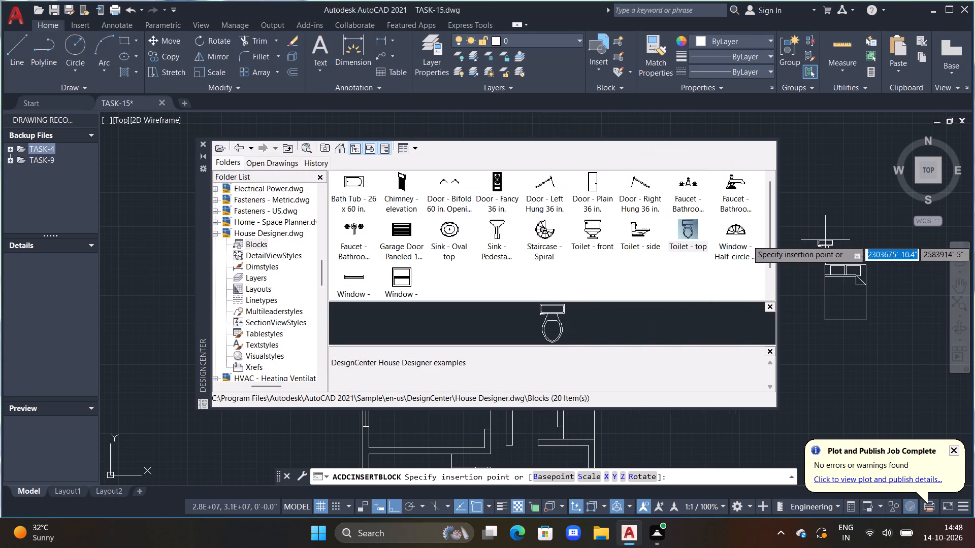
left_click(830, 236)
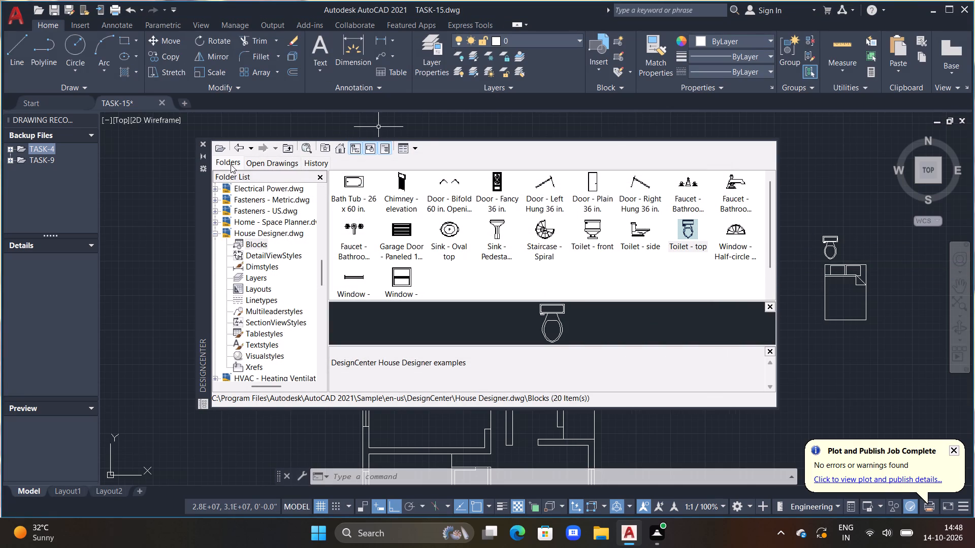
Insert the Sink-single - 30 in top block from DesignCenter's Kitchens.dwg at scale 1 and rotation 0, just south of the bed block.
double_click(241, 143)
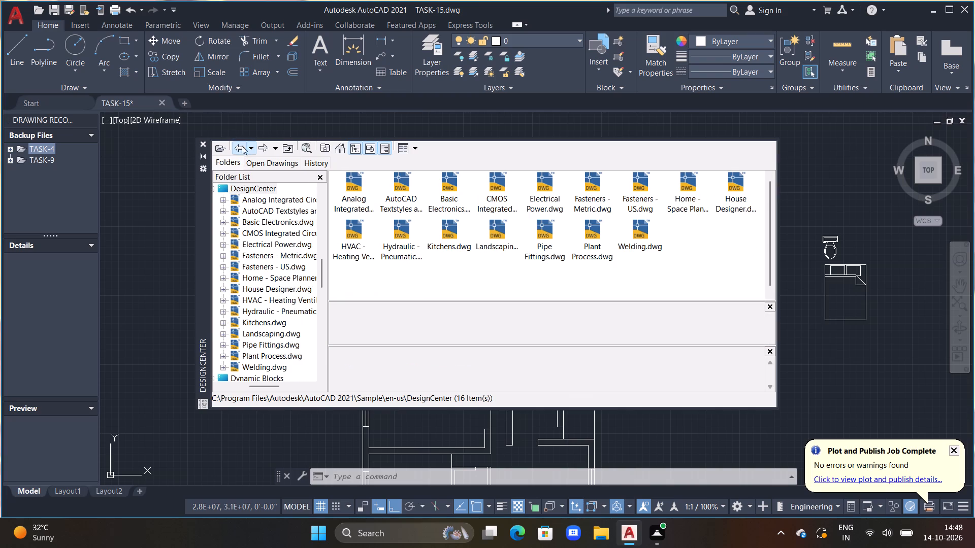
double_click(451, 228)
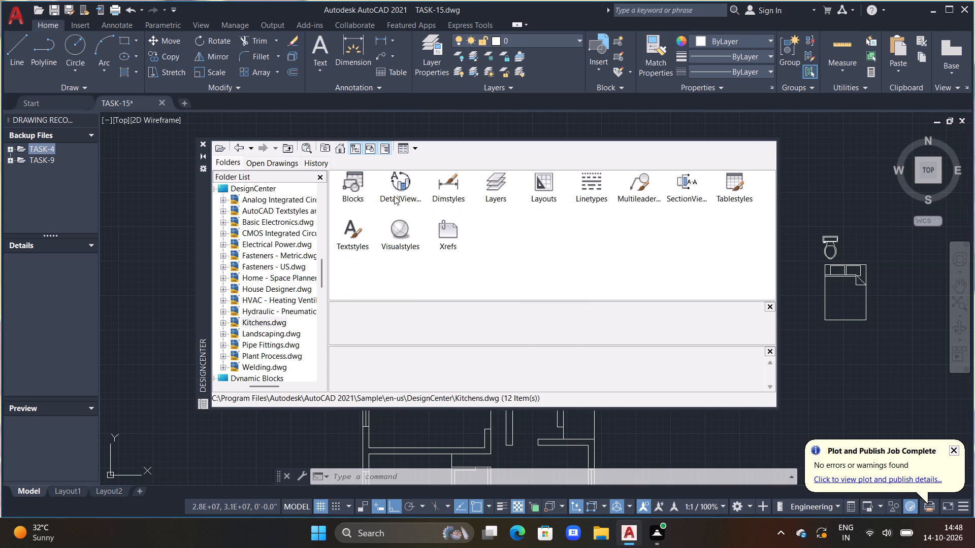
double_click(359, 179)
scroll(390, 248, "down", 1)
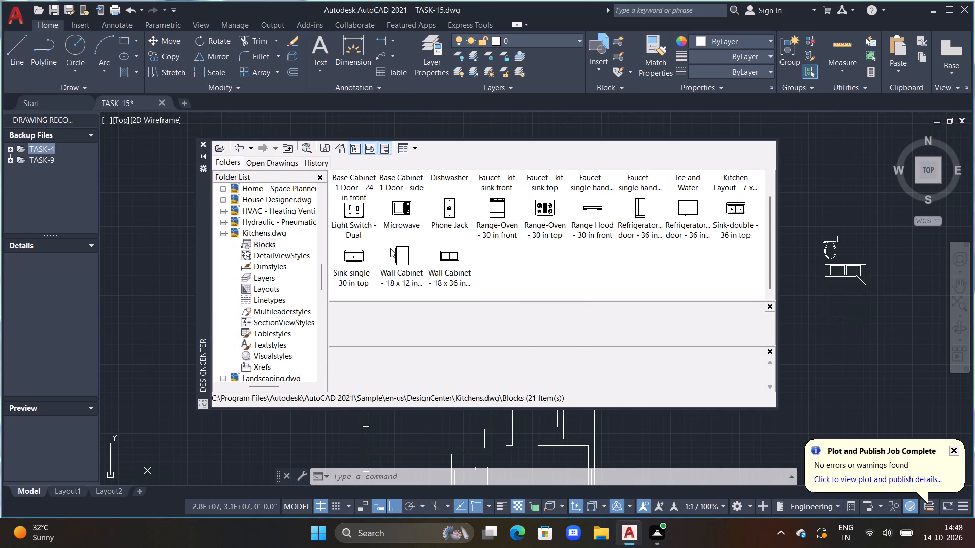
left_click(366, 257)
left_click(362, 258)
left_click(360, 257)
left_click_drag(360, 249, 360, 244)
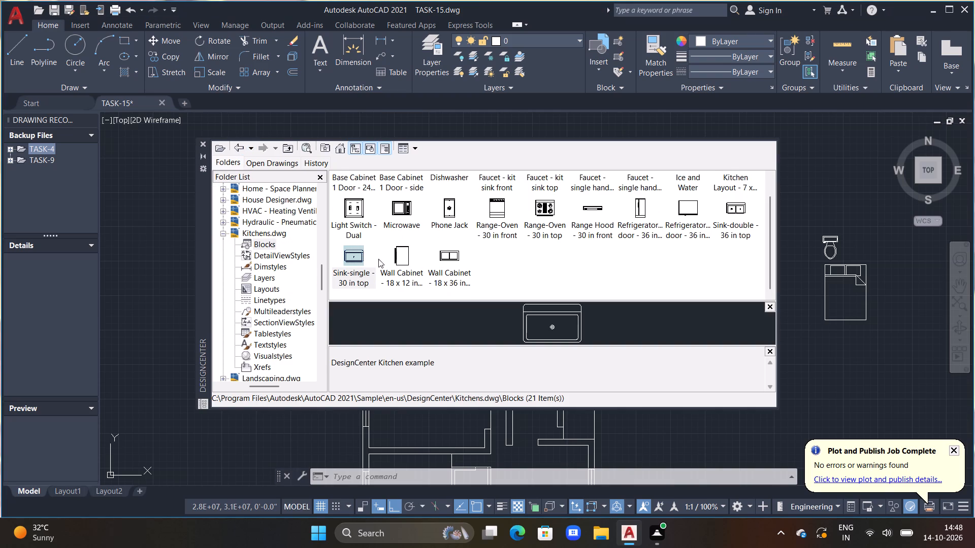
left_click(359, 256)
left_click(363, 258)
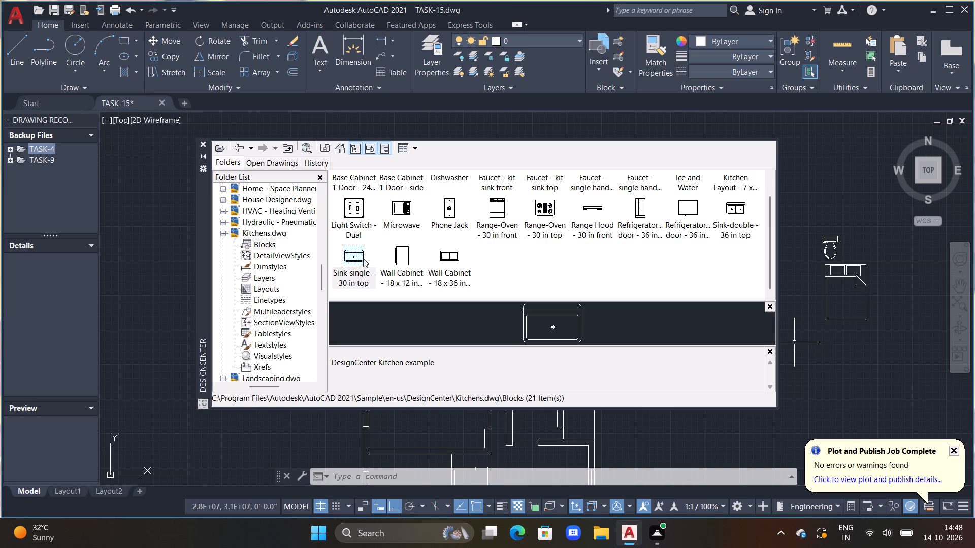
left_click(395, 286)
double_click(347, 255)
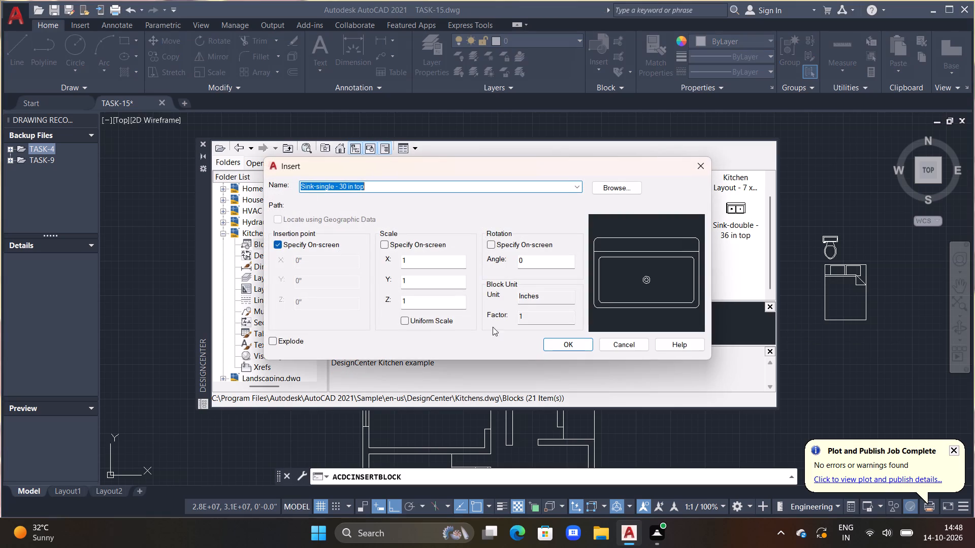
left_click(549, 342)
left_click(852, 332)
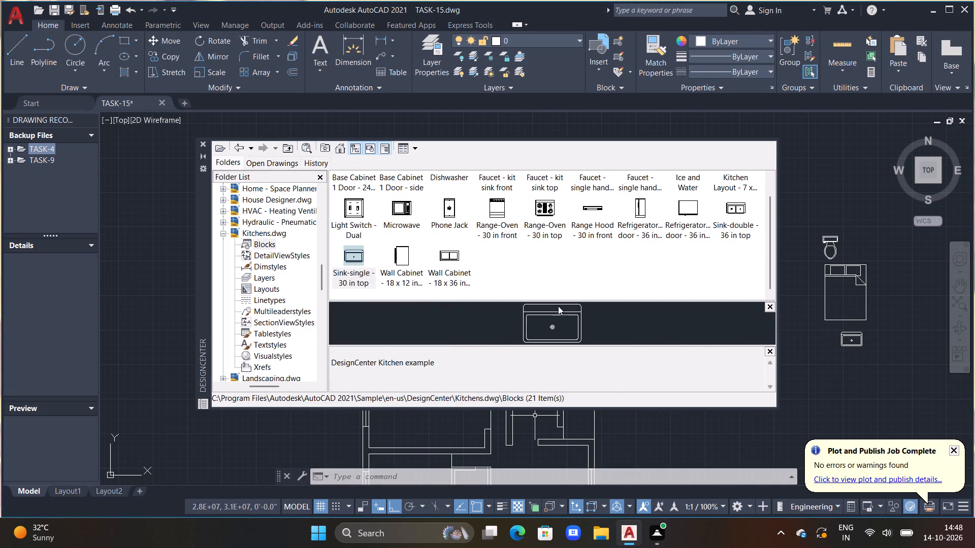
Insert the Range-Oven - 30 in top block at scale 1 and rotation 0, south of the sink block, and close DesignCenter.
double_click(546, 213)
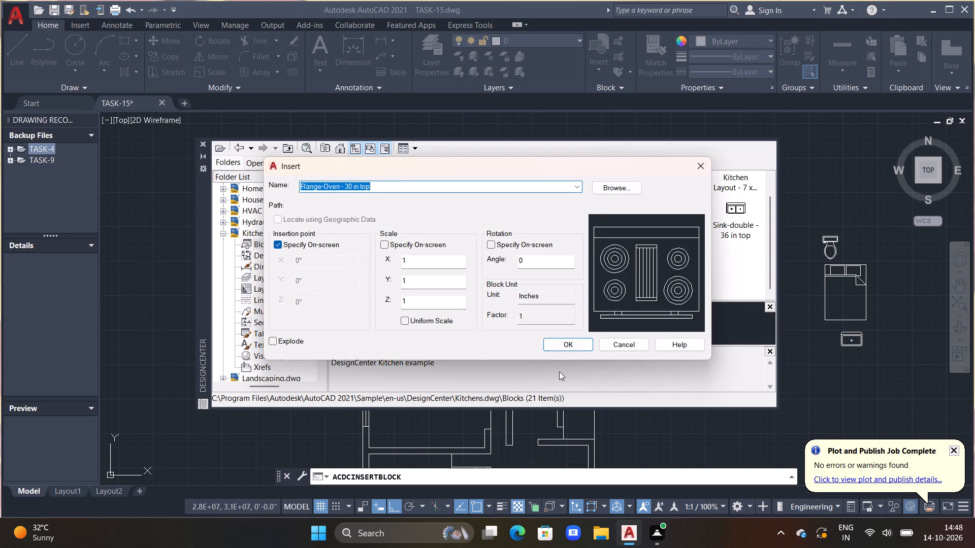
left_click(562, 344)
left_click(840, 371)
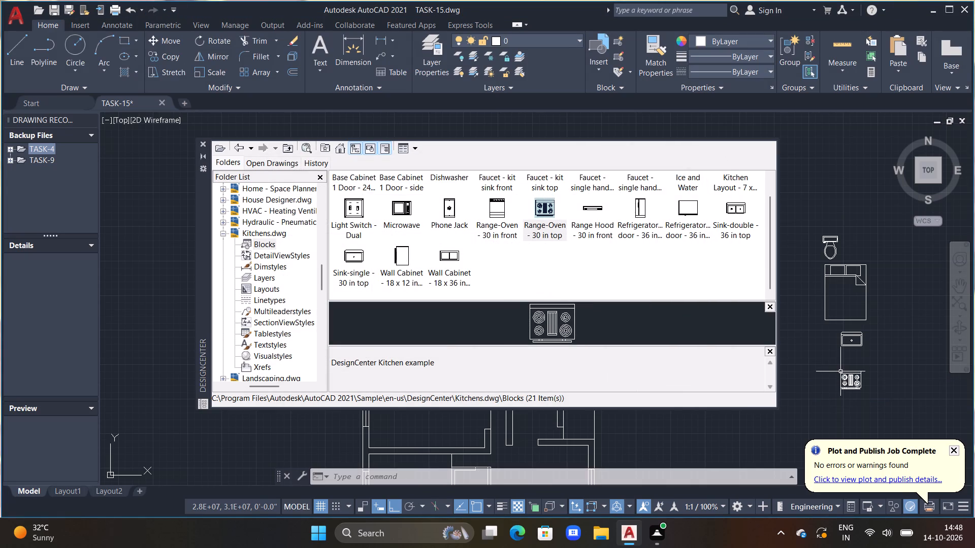
key("Escape")
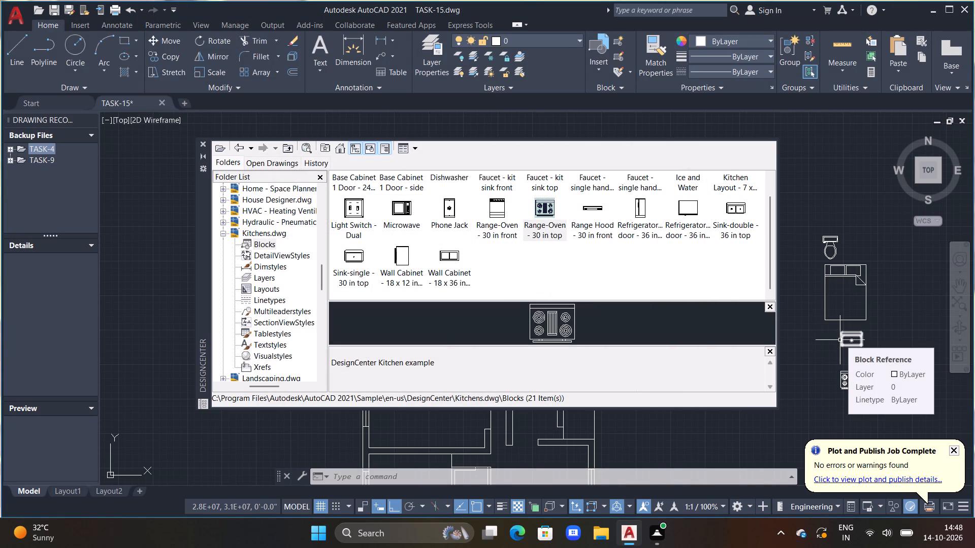
left_click(205, 143)
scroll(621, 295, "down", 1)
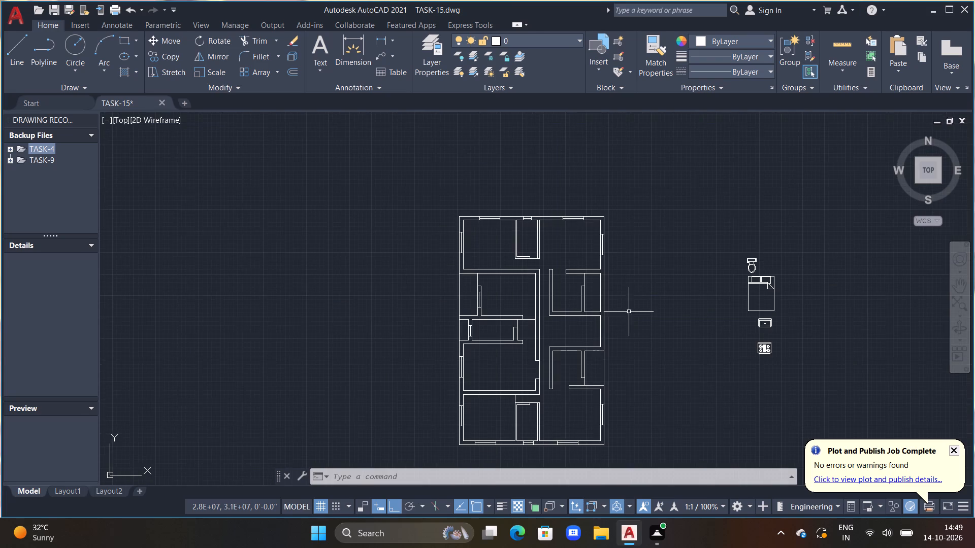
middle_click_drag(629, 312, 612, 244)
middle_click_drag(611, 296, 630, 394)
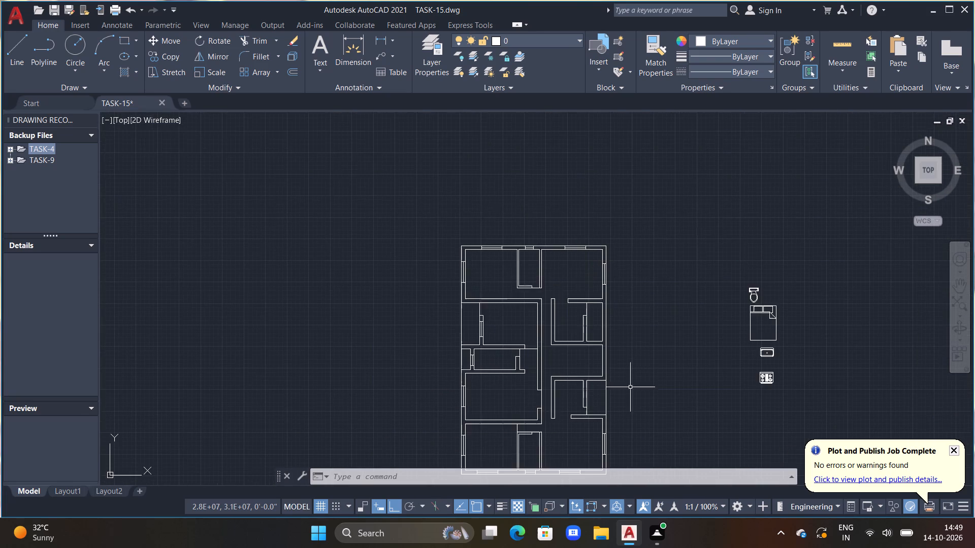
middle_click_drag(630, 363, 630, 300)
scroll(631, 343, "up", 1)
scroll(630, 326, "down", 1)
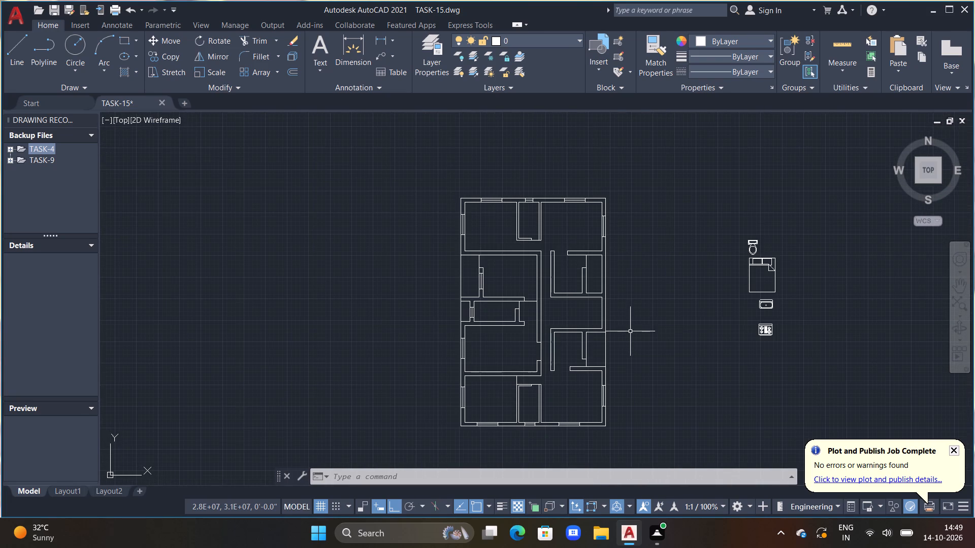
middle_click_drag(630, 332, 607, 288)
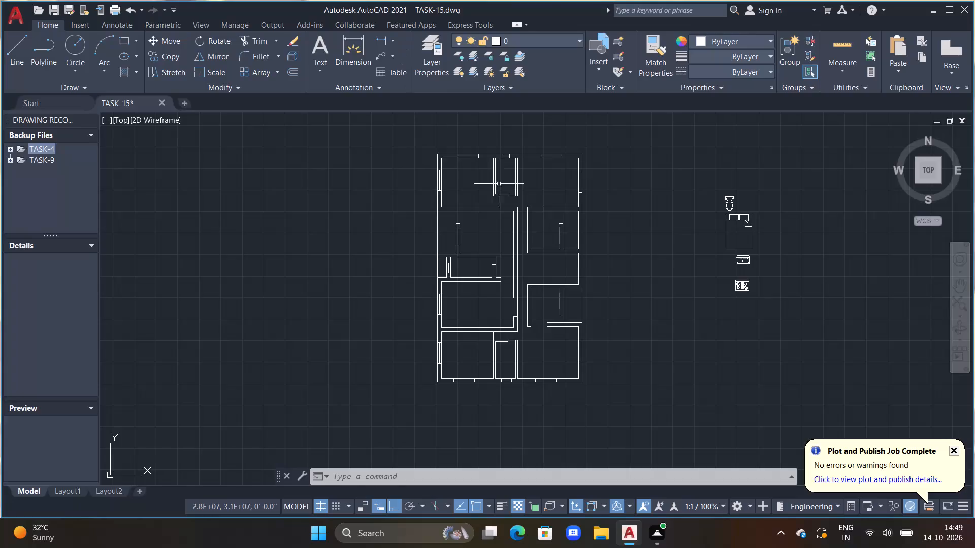
Switch to Google Chrome and search Google for bed cad block, showing the image results.
left_click(399, 536)
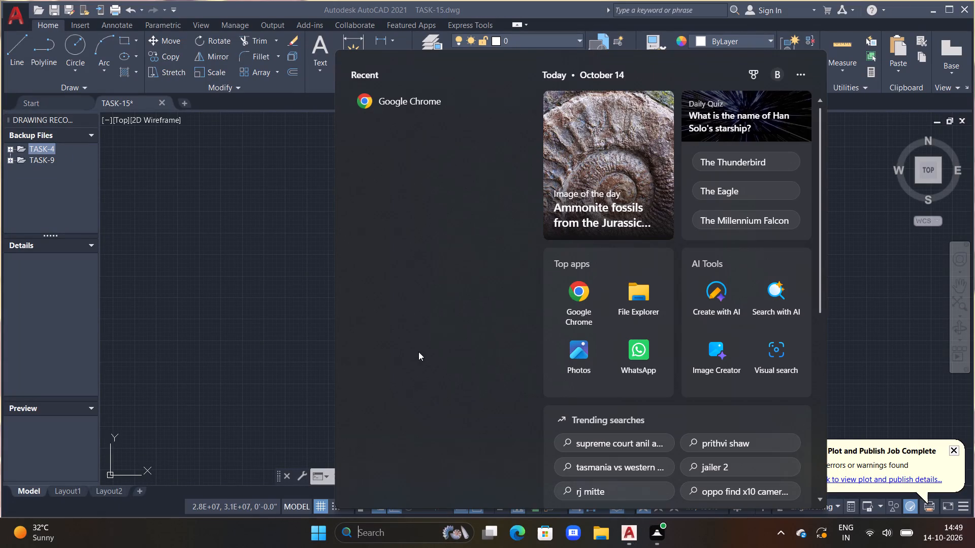
left_click(562, 292)
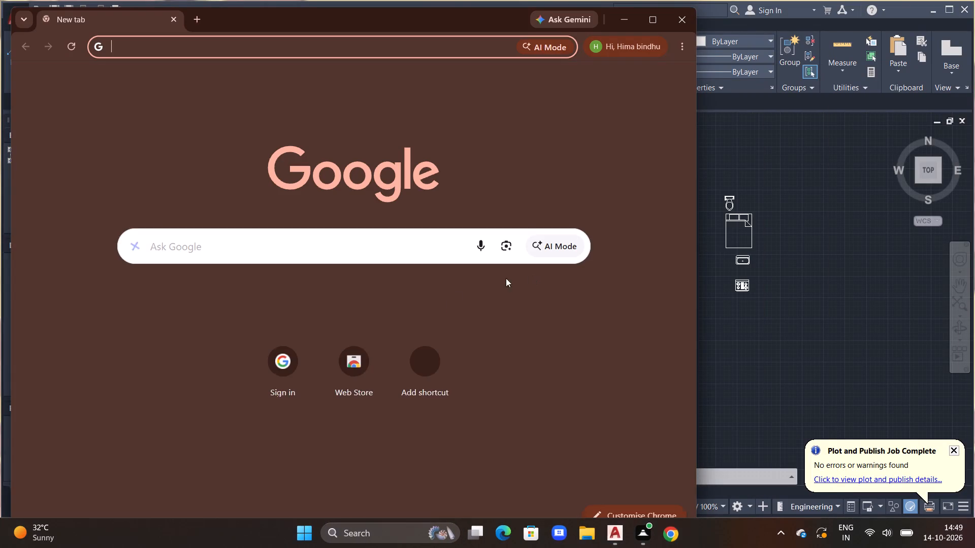
left_click(376, 245)
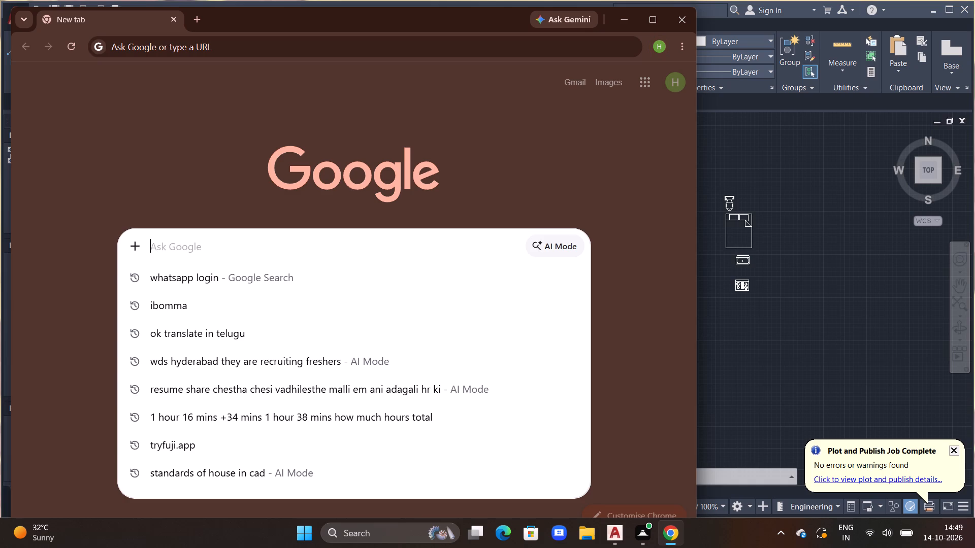
type("BED CAD")
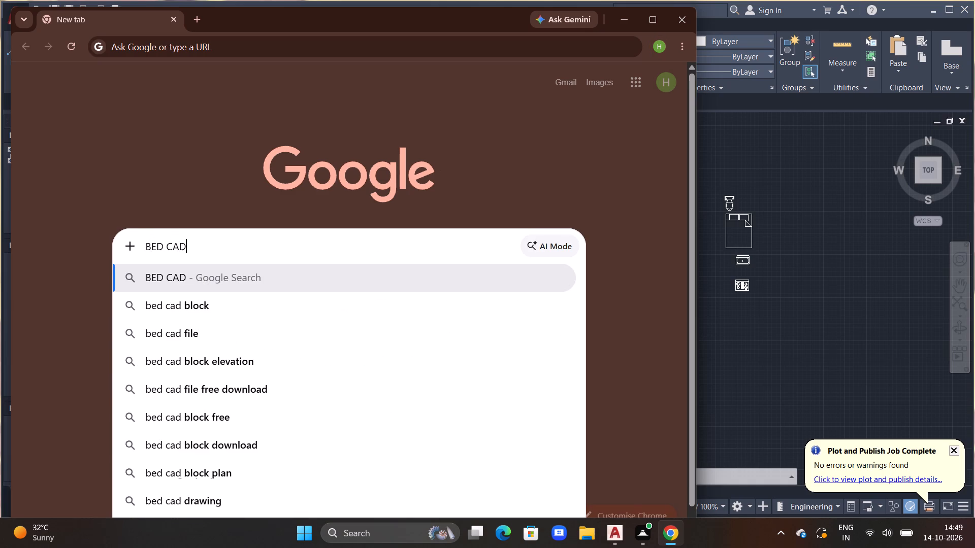
left_click(305, 299)
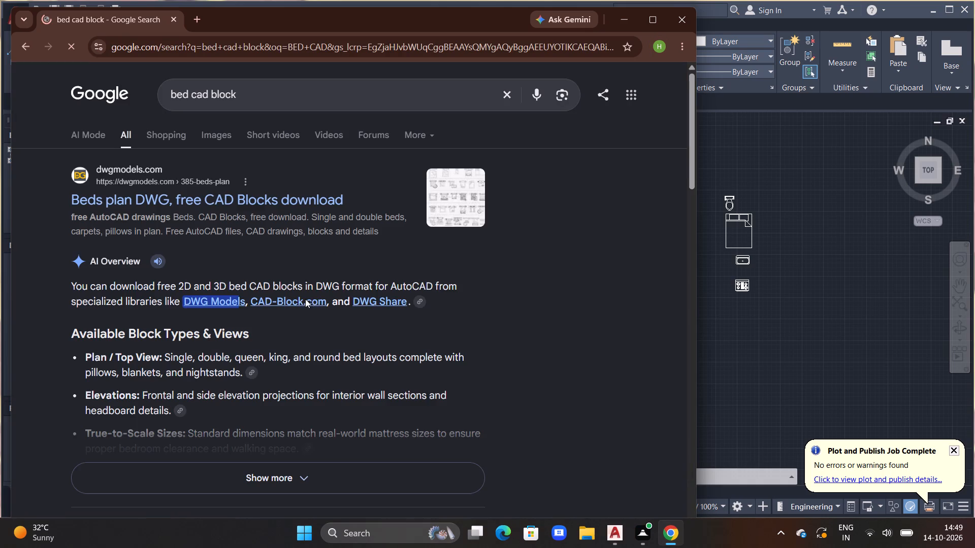
scroll(263, 267, "down", 3)
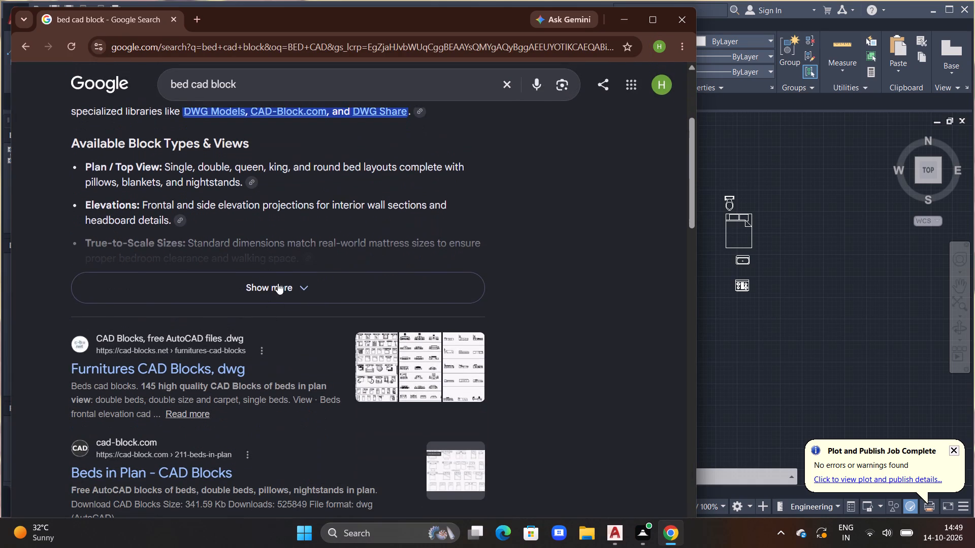
middle_click(287, 280)
scroll(285, 229, "up", 2)
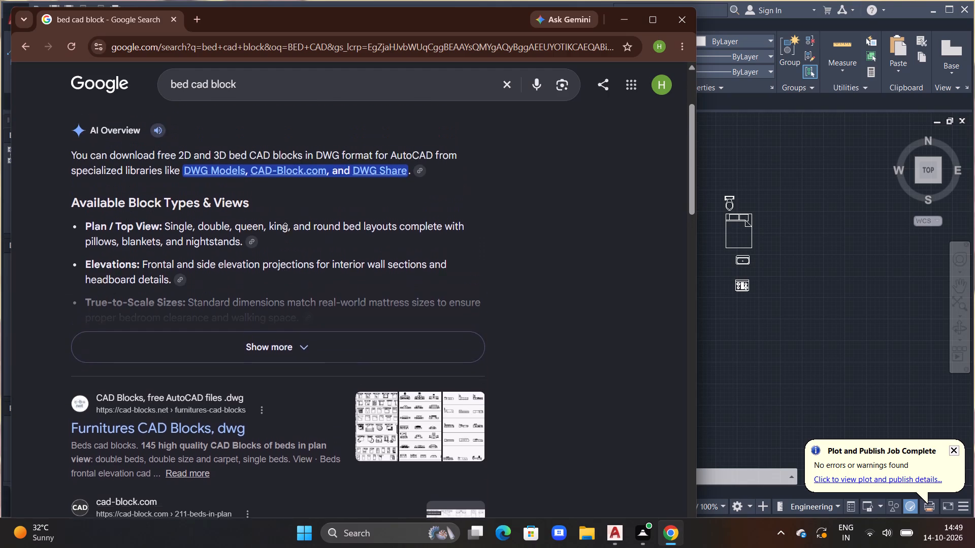
scroll(285, 228, "up", 3)
left_click(216, 138)
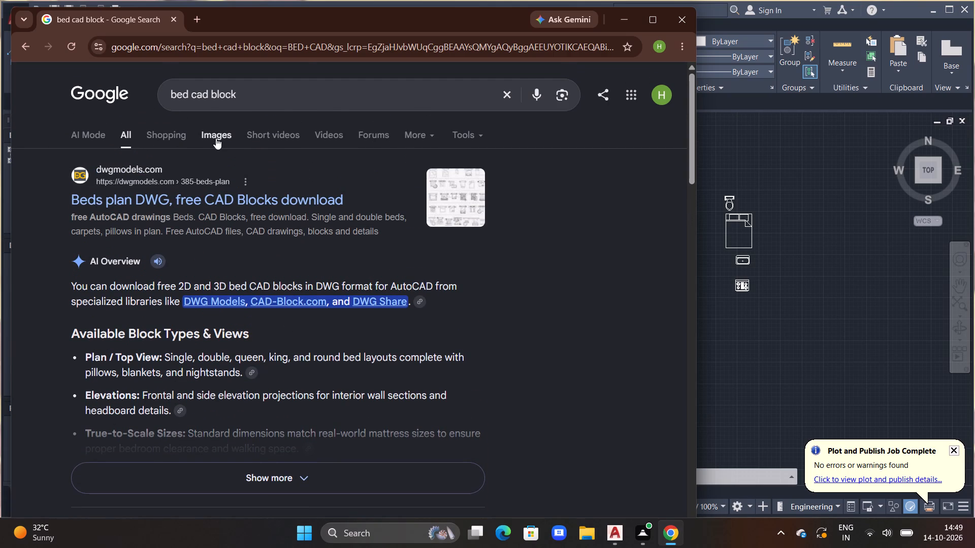
double_click(216, 127)
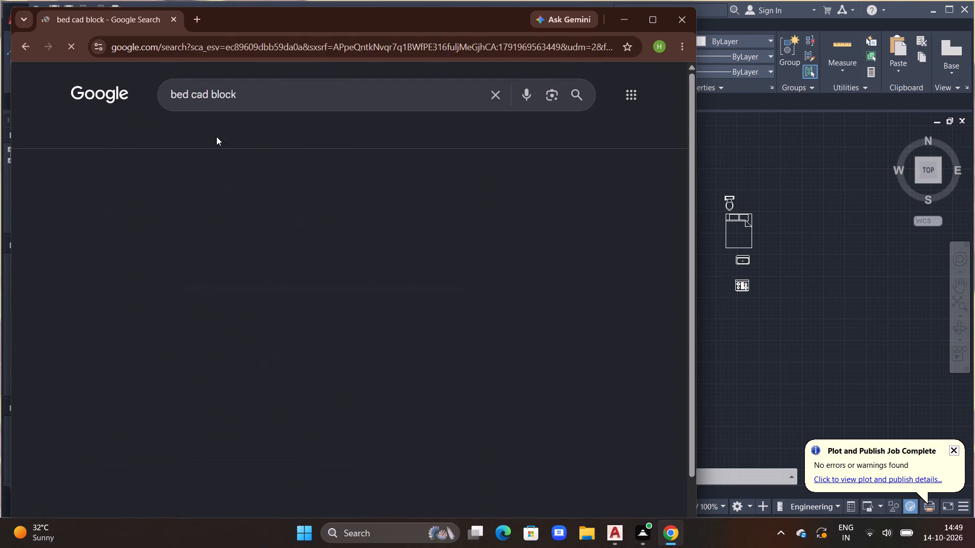
Browse the bed CAD block images and open the DWG models page for Beds plan DWG, free CAD Blocks download.
scroll(281, 268, "down", 1)
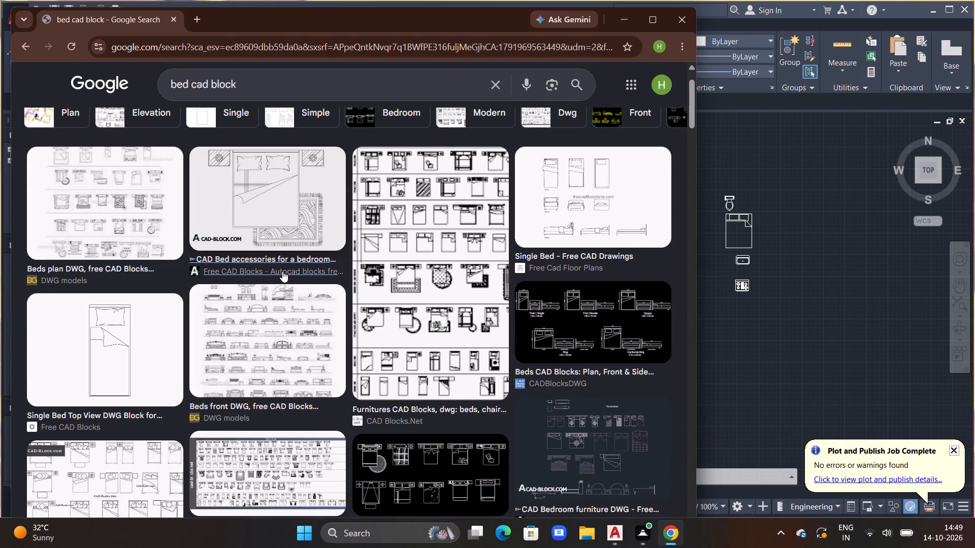
scroll(282, 273, "down", 1)
scroll(275, 336, "down", 2)
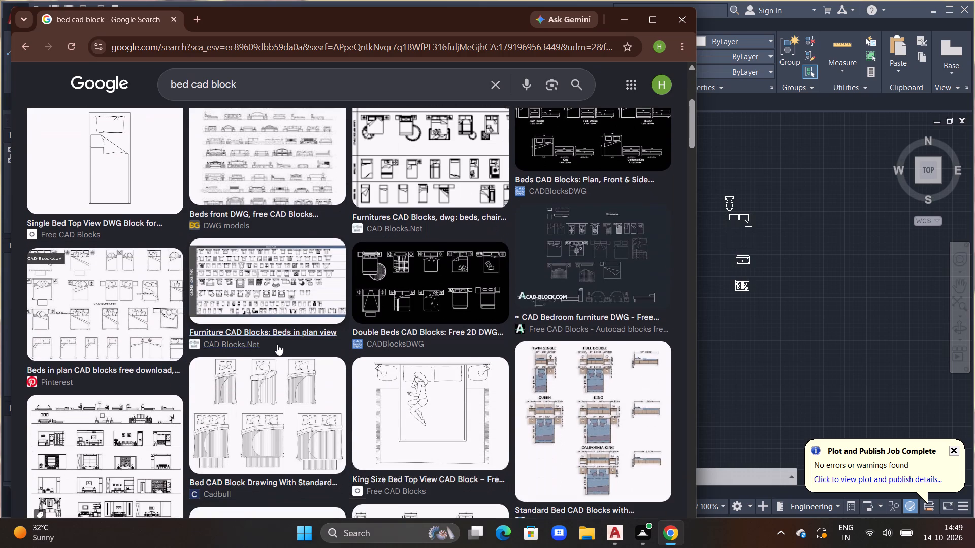
scroll(276, 323, "up", 4)
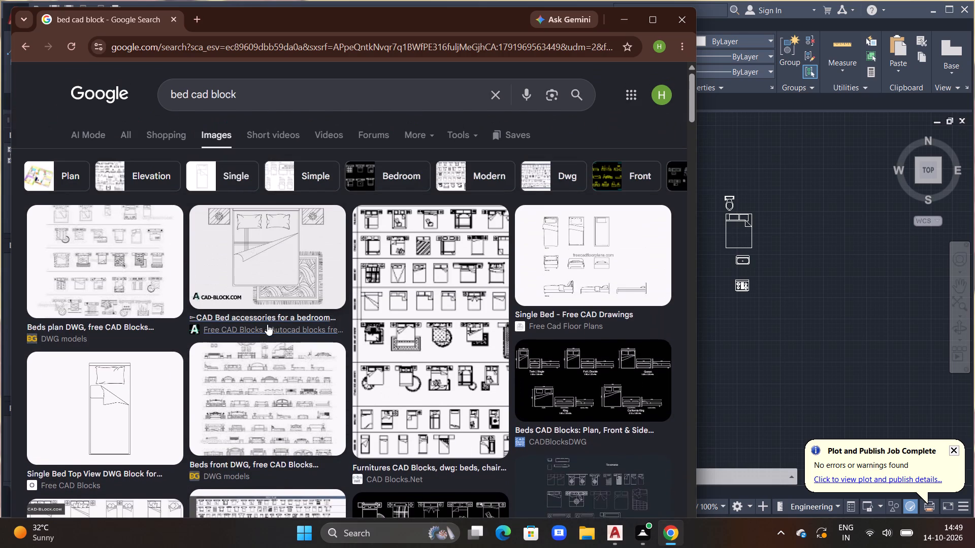
scroll(257, 331, "down", 1)
double_click(142, 215)
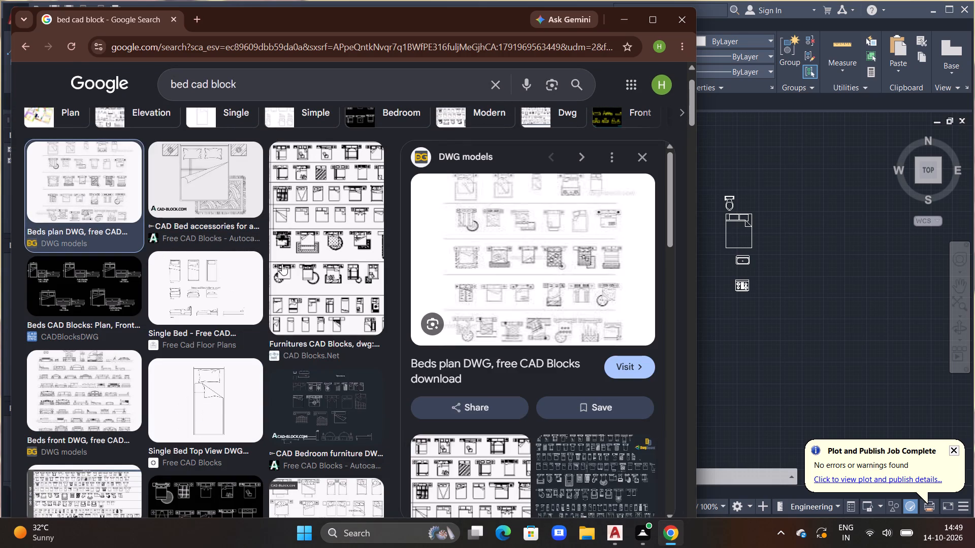
double_click(477, 254)
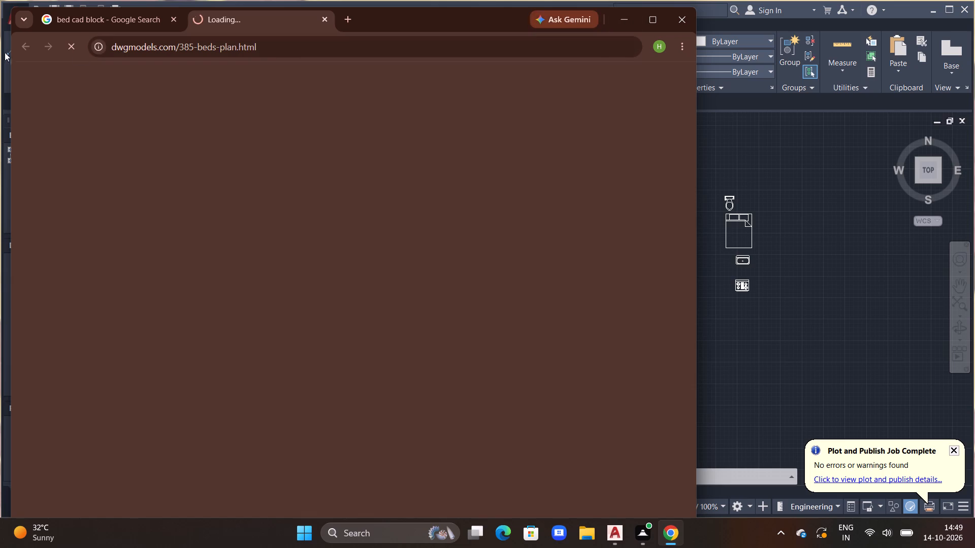
left_click(69, 51)
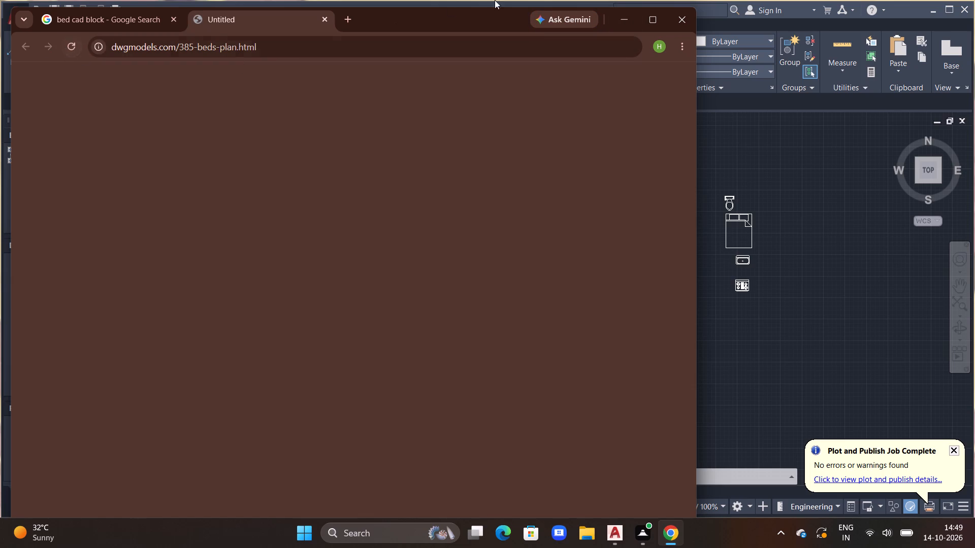
Return to the TASK-15 drawing in AutoCAD and look over the floor plan and the furniture blocks east of it.
left_click(623, 17)
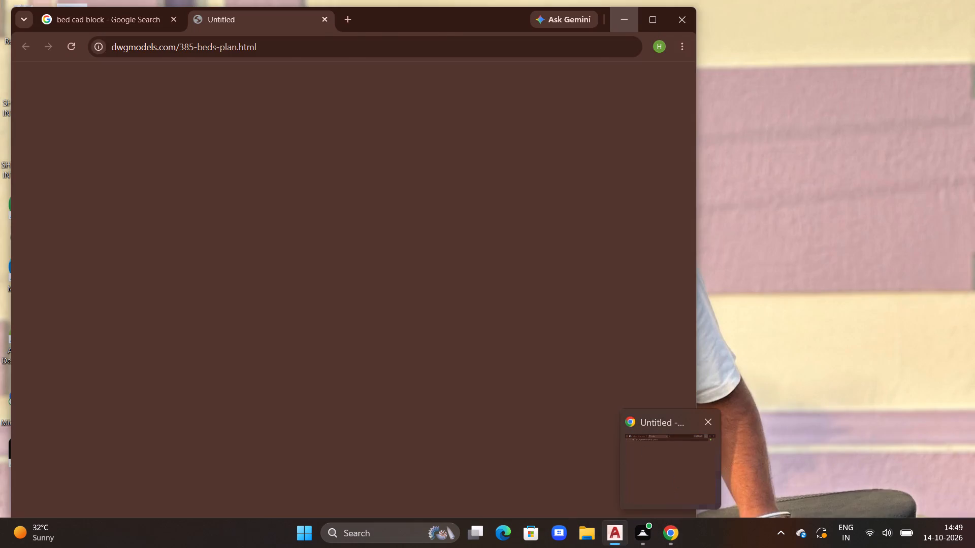
scroll(628, 239, "down", 1)
scroll(630, 240, "up", 1)
middle_click_drag(631, 240, 572, 299)
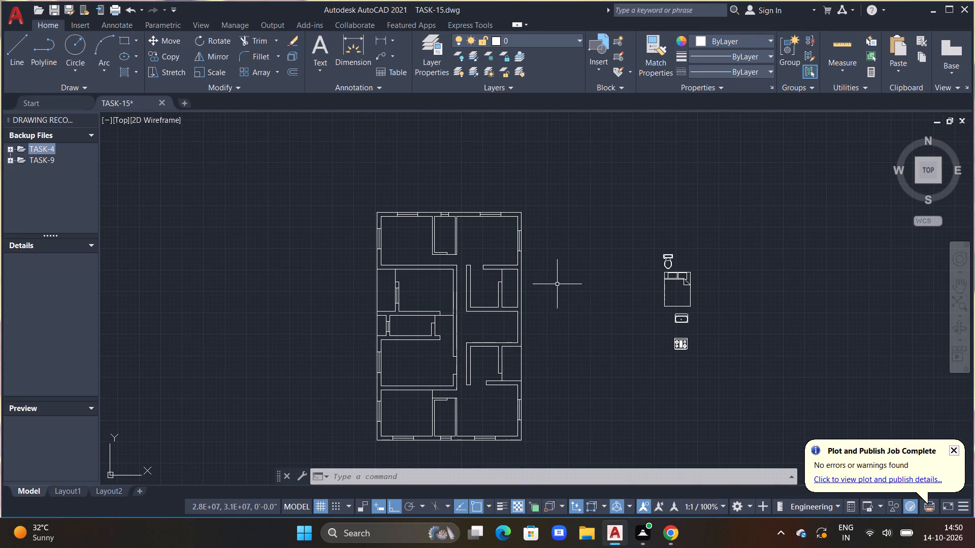
middle_click_drag(422, 296, 419, 289)
scroll(418, 291, "up", 1)
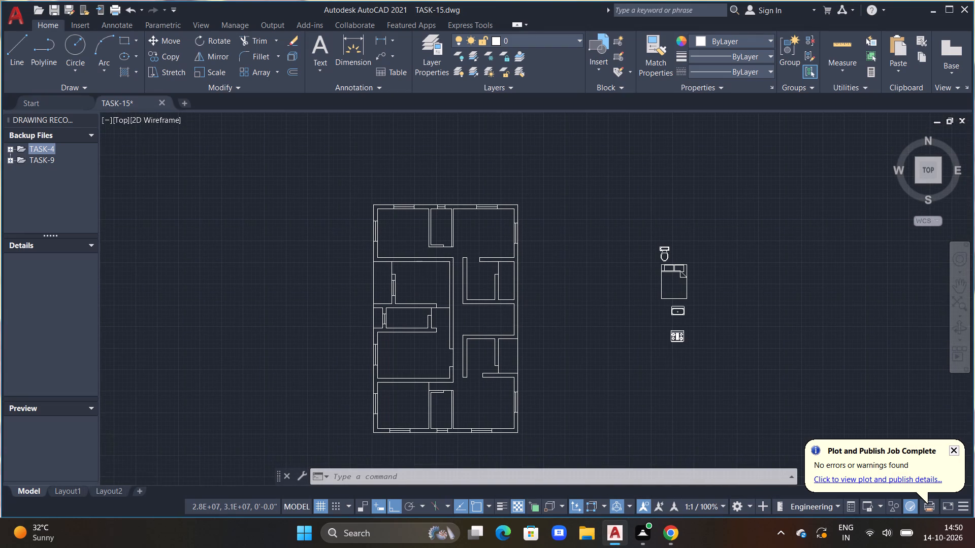
Draw an outline from the free corner of the short windowed wall in the west-central room, 2' east and south past the room's lower wall line.
scroll(418, 291, "up", 2)
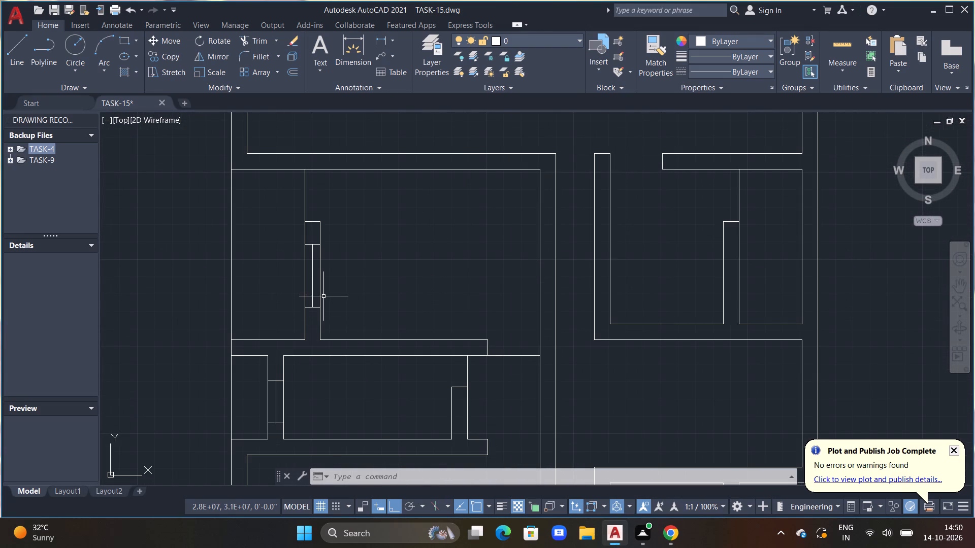
type("L")
key("space")
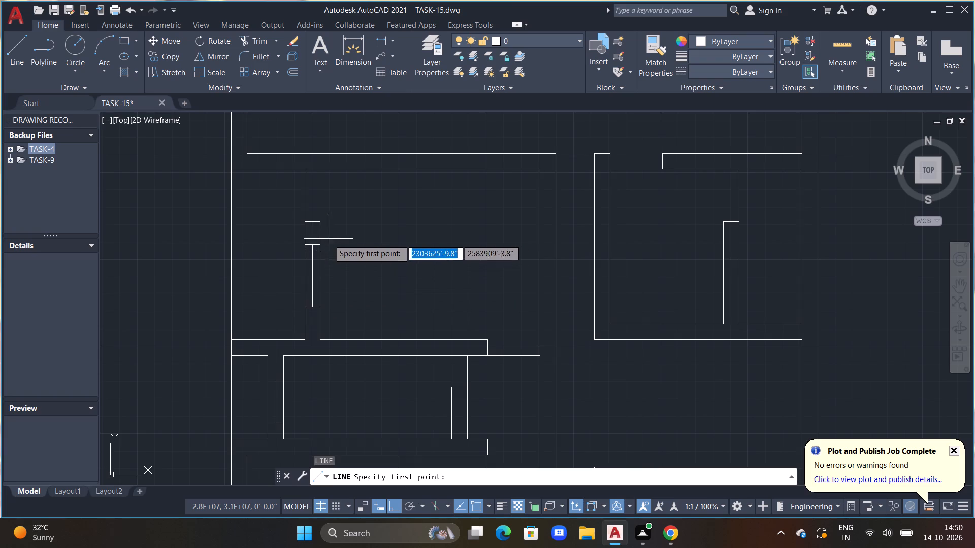
middle_click(329, 253)
scroll(315, 238, "up", 2)
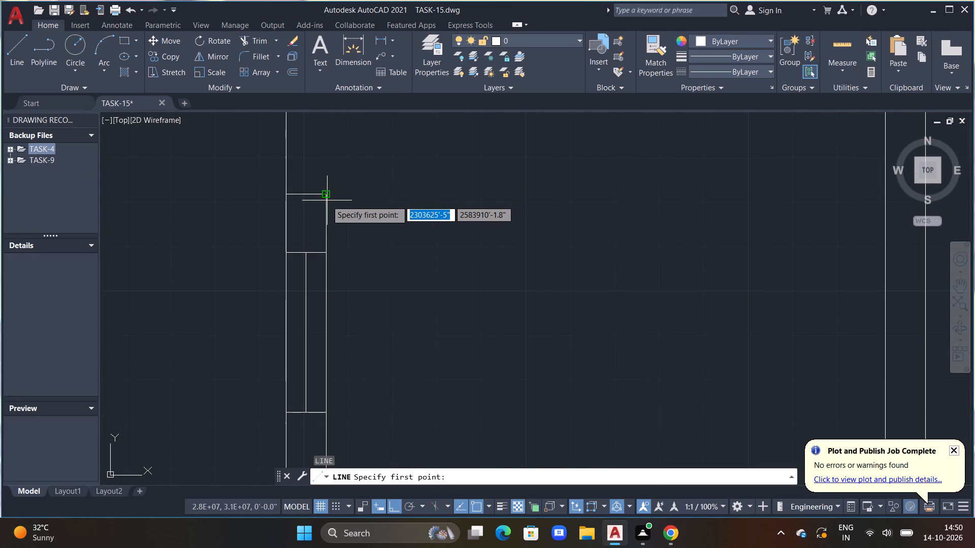
left_click_drag(326, 197, 362, 197)
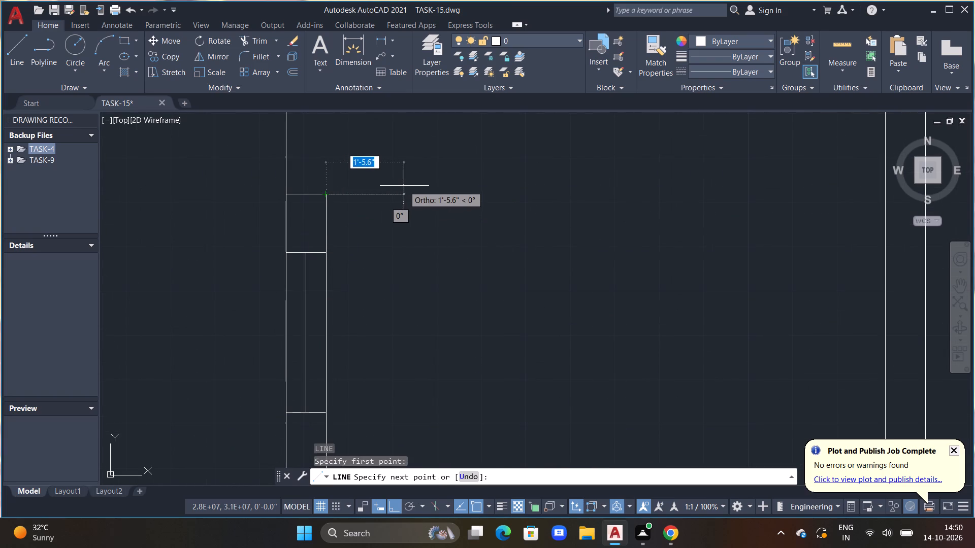
type("2'")
key("Return")
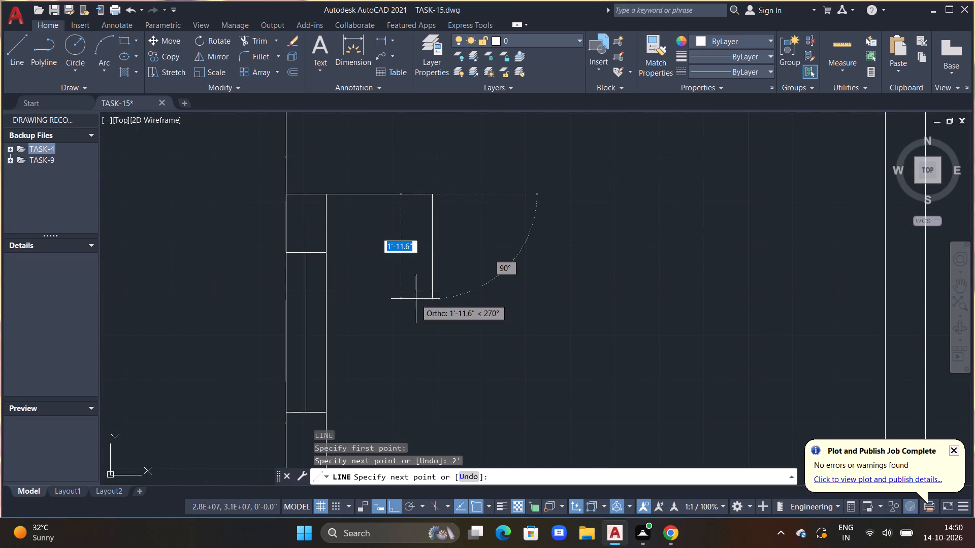
middle_click_drag(415, 299, 401, 260)
scroll(370, 253, "down", 2)
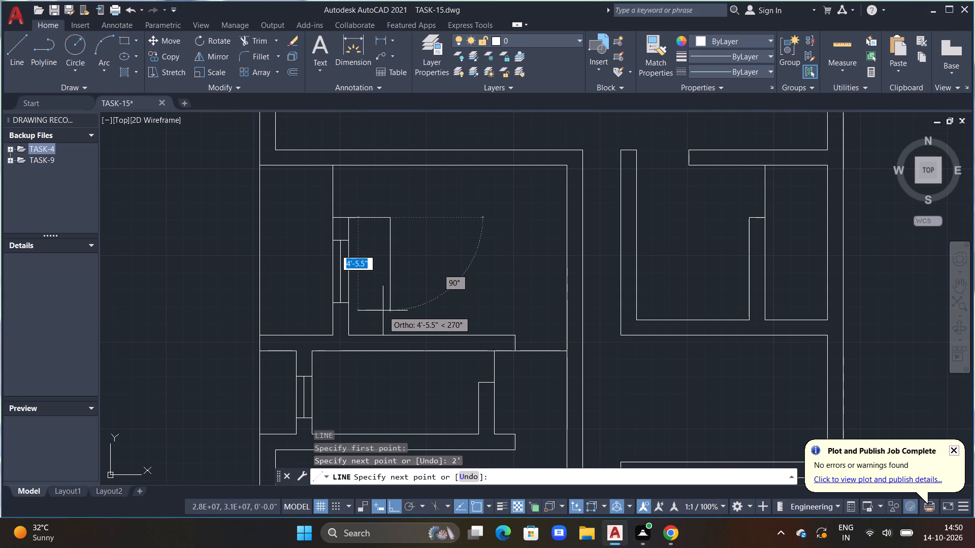
middle_click_drag(385, 317, 386, 293)
scroll(384, 321, "up", 3)
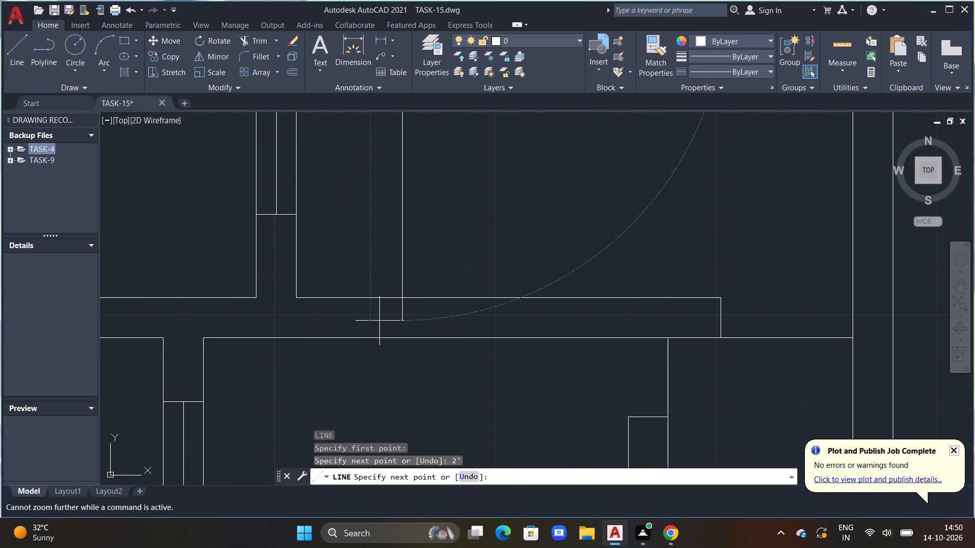
left_click(379, 321)
key("t")
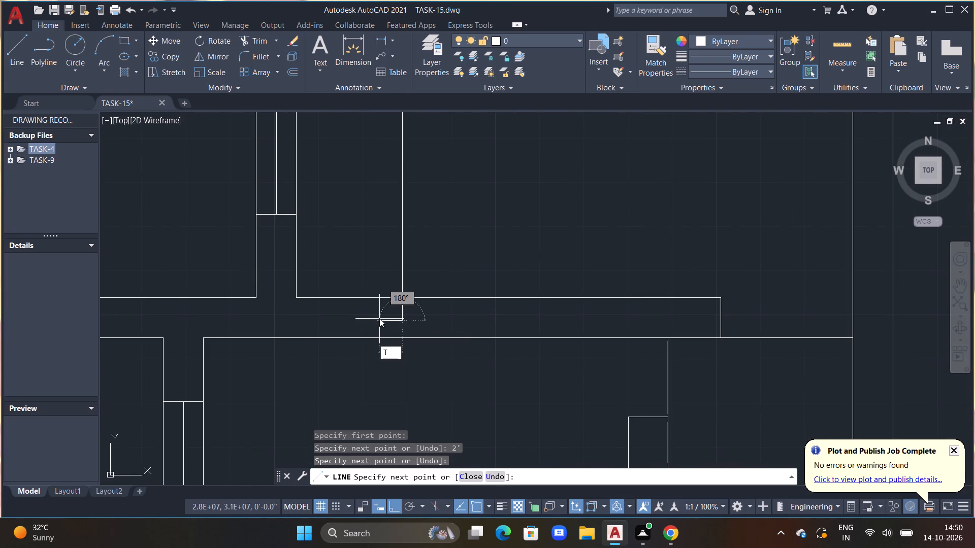
key("r")
left_click(399, 310)
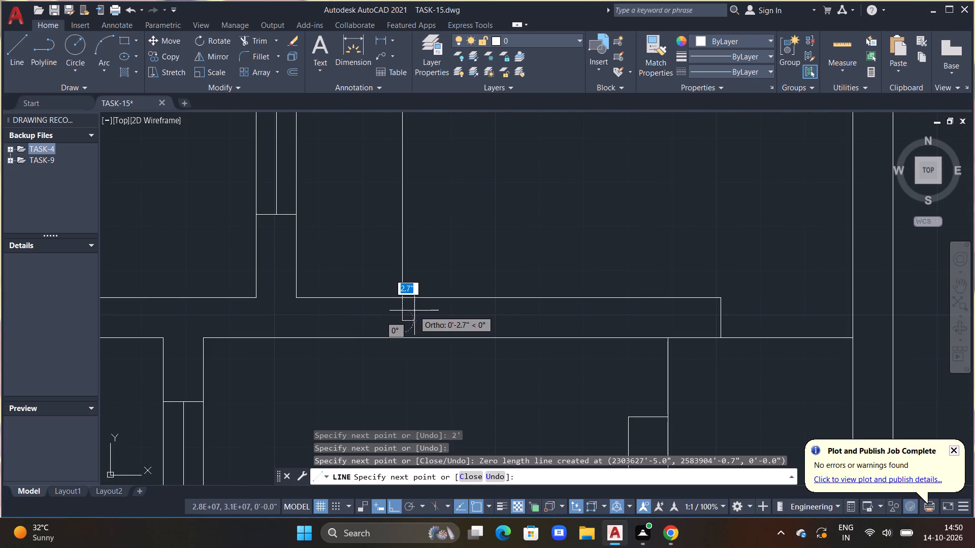
key("Escape")
Trim the part of the new vertical line that overhangs the west-central room's lower wall line.
type("TR")
key("space")
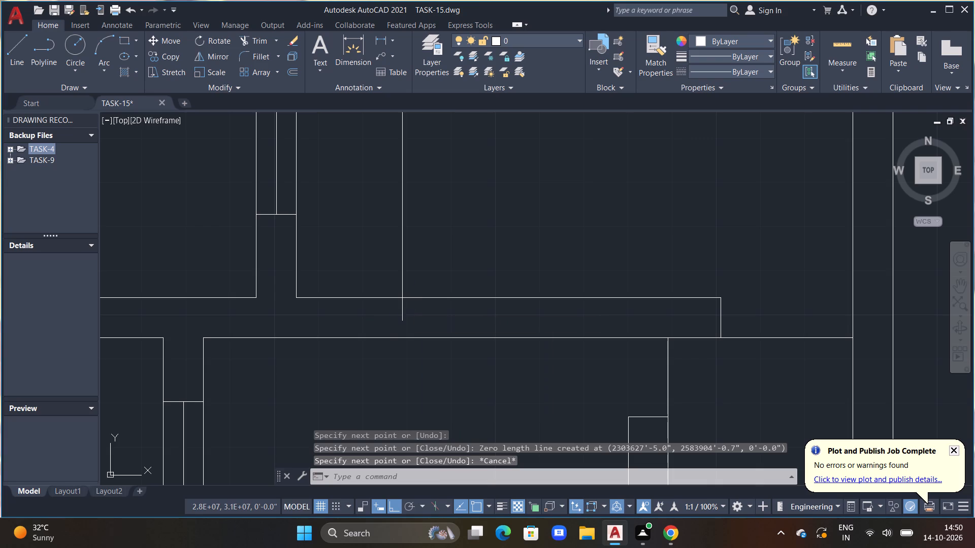
left_click_drag(396, 309, 413, 312)
key("Escape")
Draw an L-shaped outline in the east-central room, from inside its west wall eastward, turning north level with the short partition's end.
scroll(411, 308, "down", 2)
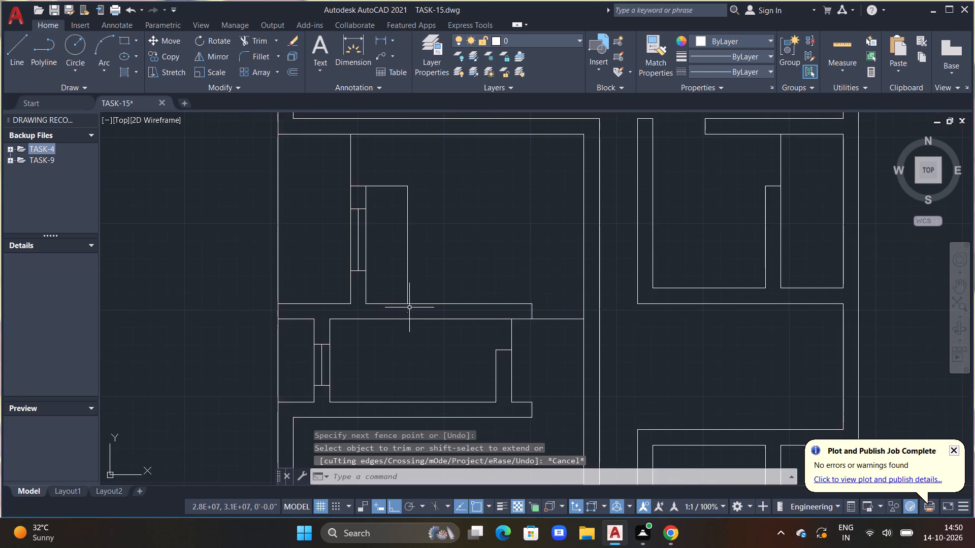
scroll(409, 309, "down", 2)
middle_click_drag(433, 329, 345, 332)
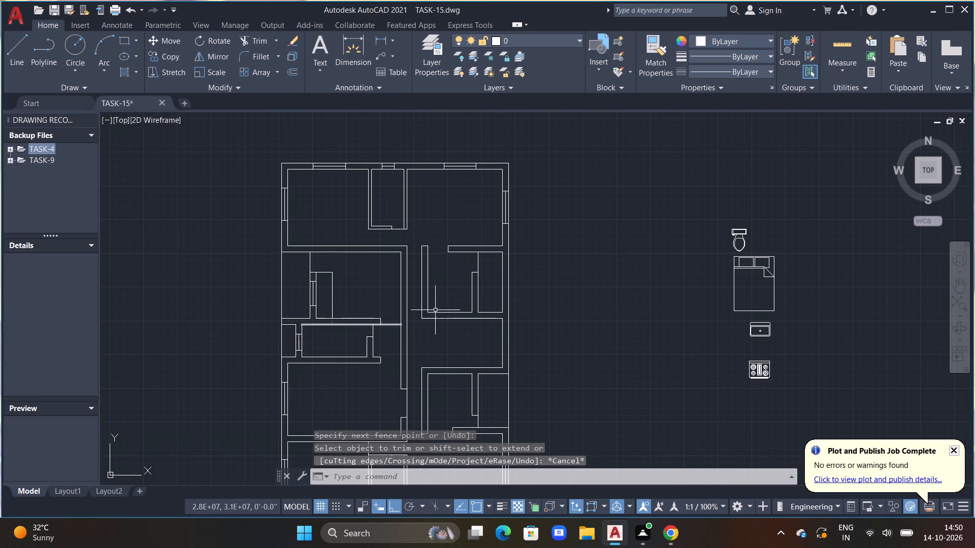
middle_click_drag(448, 300, 417, 311)
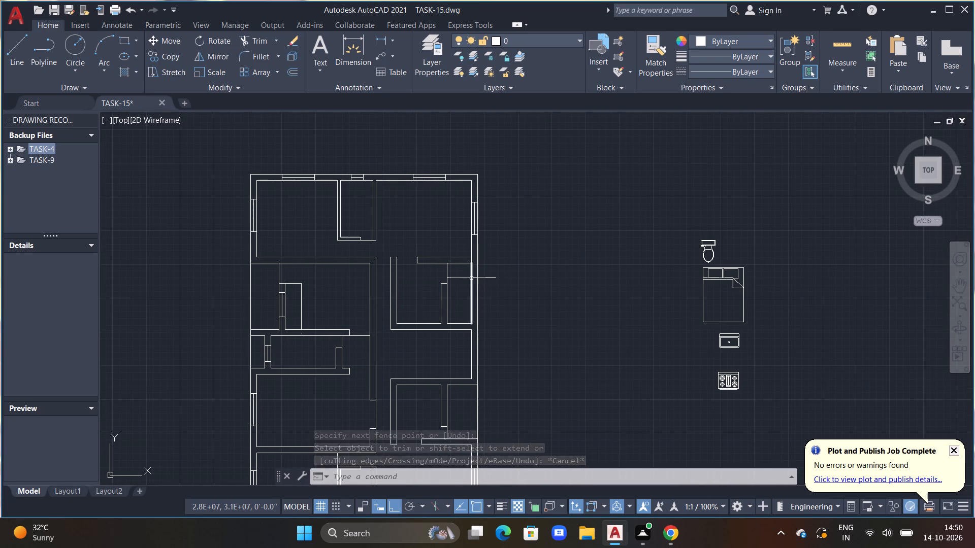
scroll(438, 297, "up", 1)
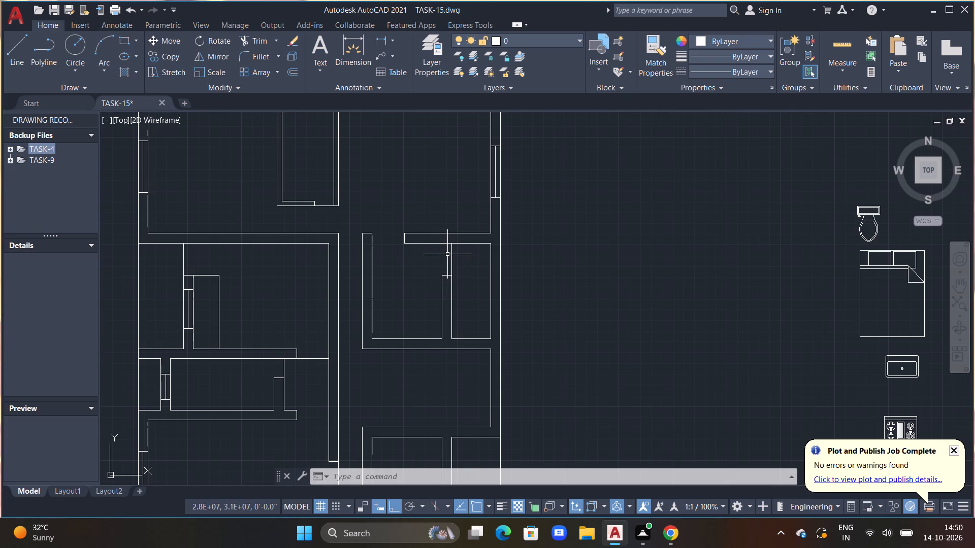
key("l")
key("space")
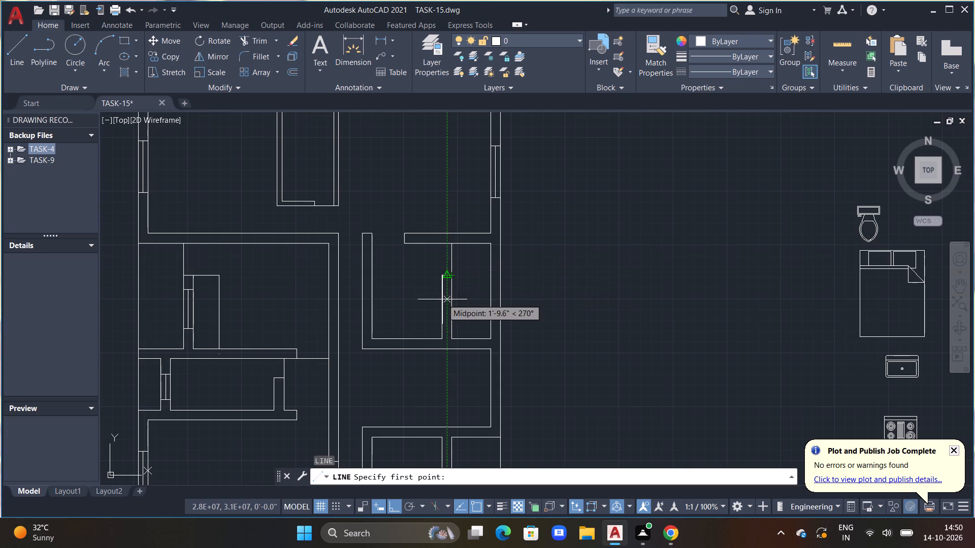
scroll(367, 315, "up", 1)
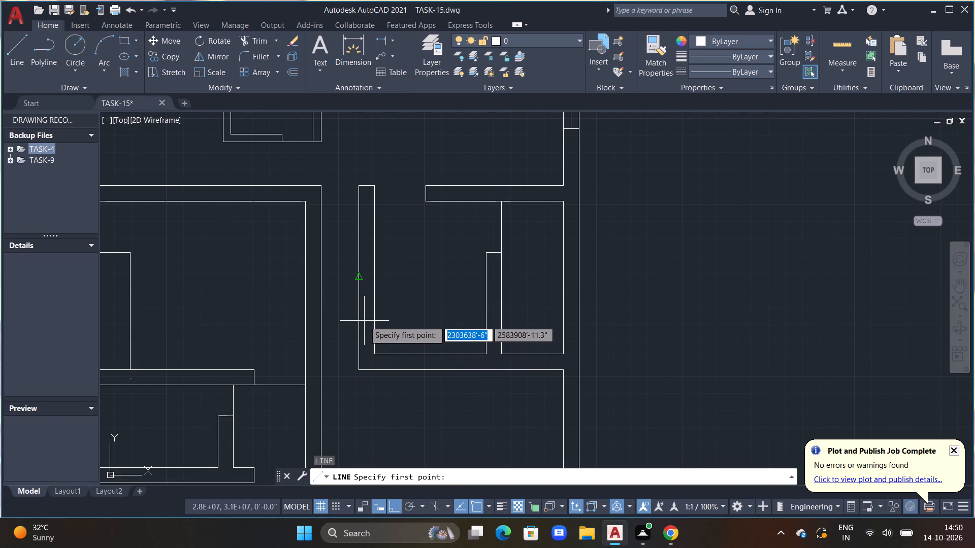
left_click(367, 313)
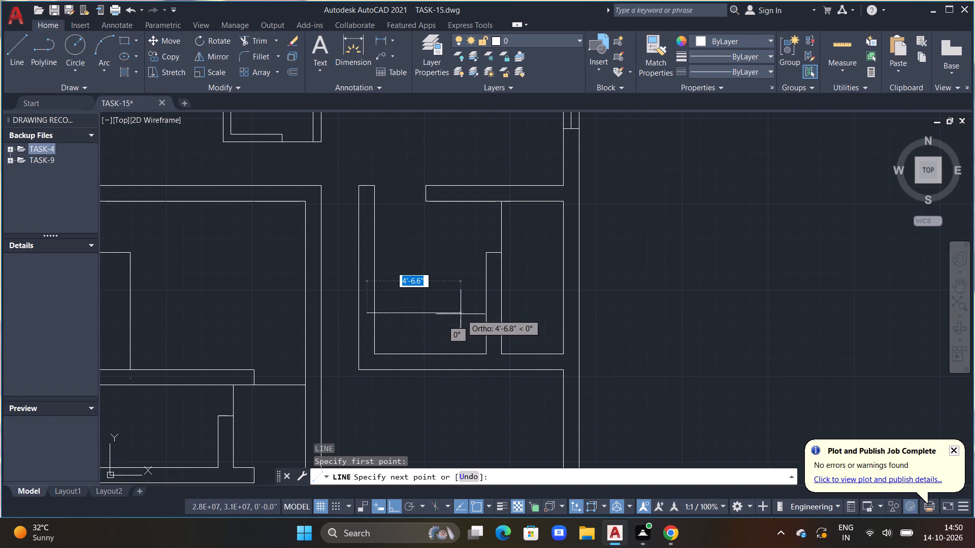
left_click(456, 314)
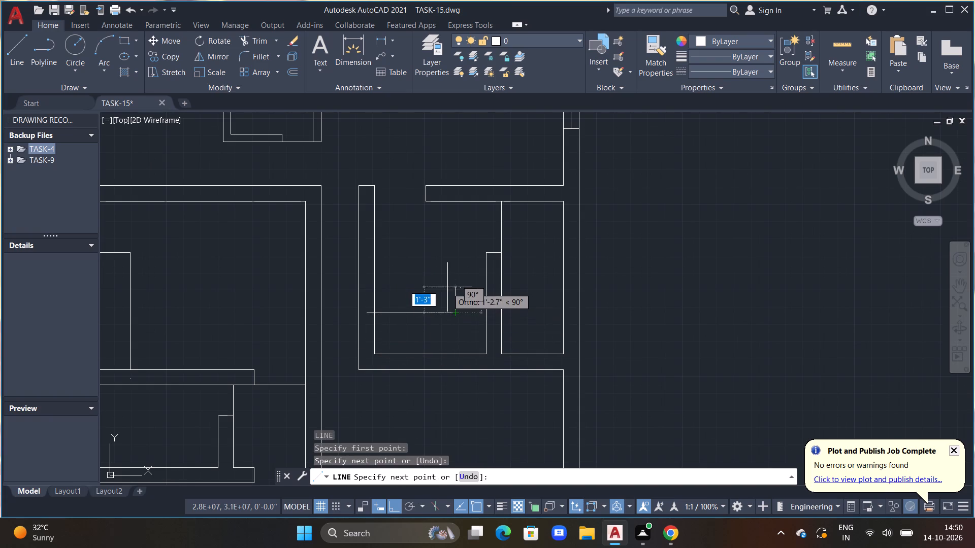
scroll(452, 261, "up", 2)
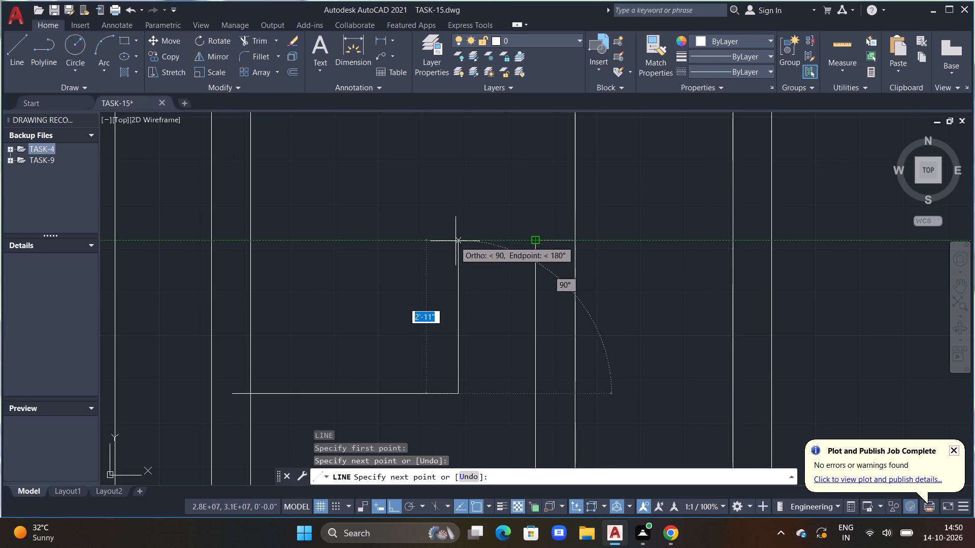
Finish the L-shaped counter outline with a vertical line about 2'-11" long and a horizontal line to the wall endpoint.
left_click(458, 241)
left_click(532, 240)
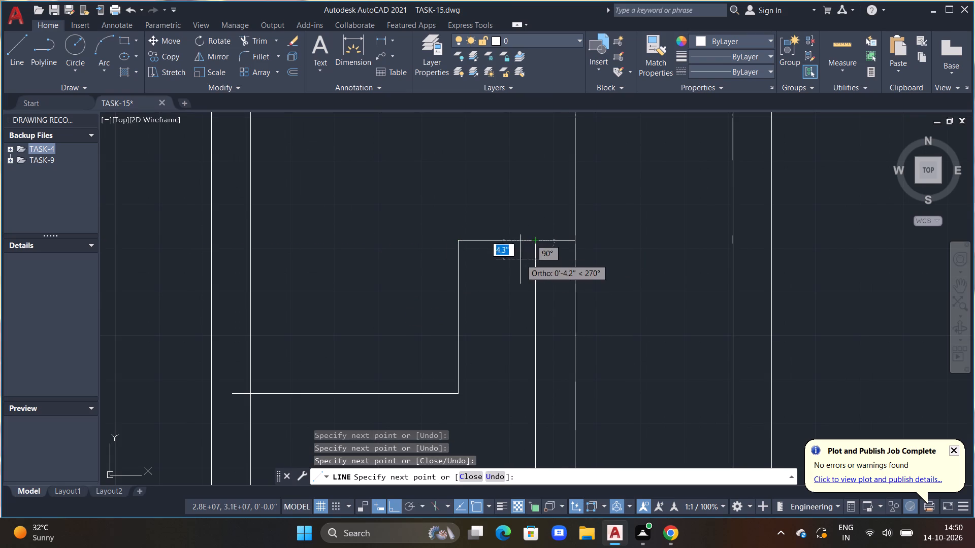
key("Escape")
Trim the end of the counter's horizontal line that projects into the room's left-hand wall.
scroll(528, 263, "down", 2)
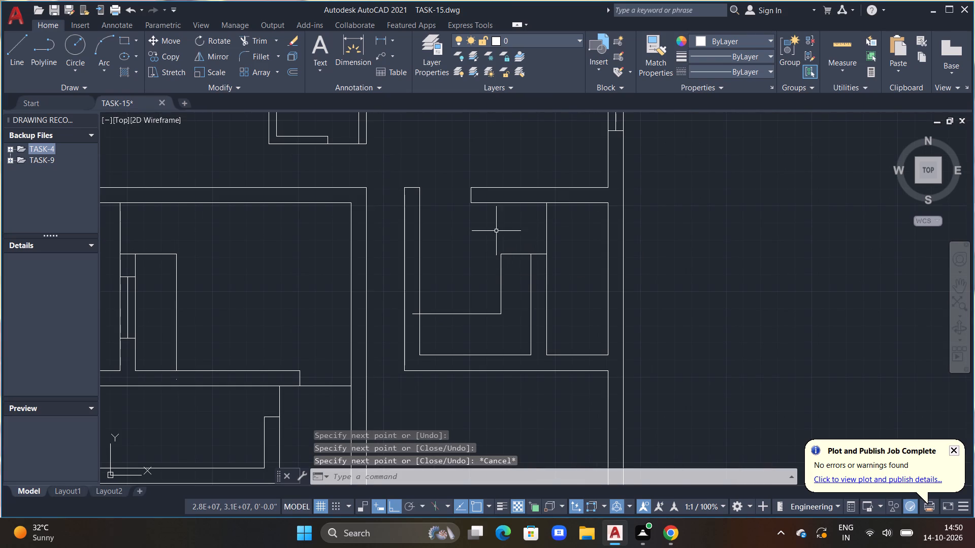
scroll(474, 302, "up", 1)
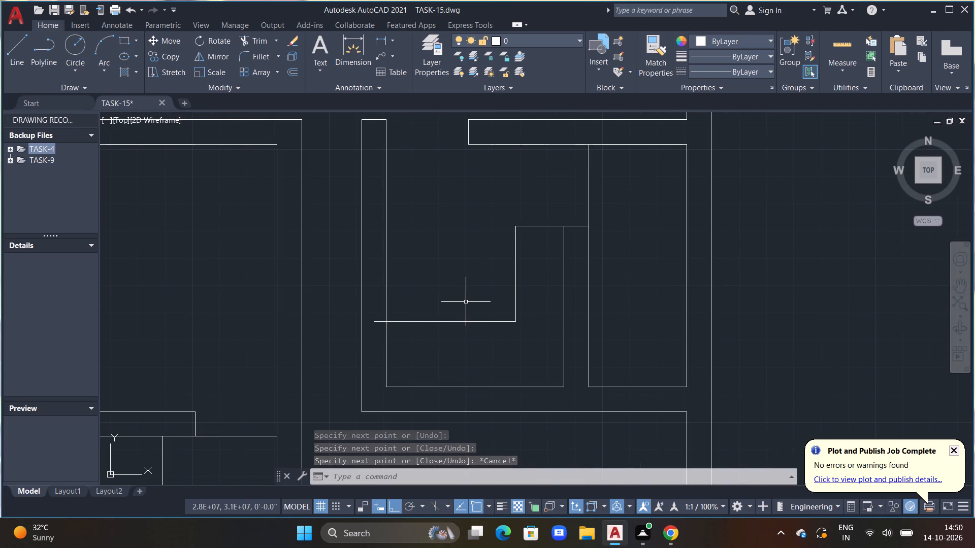
type("TR")
key("space")
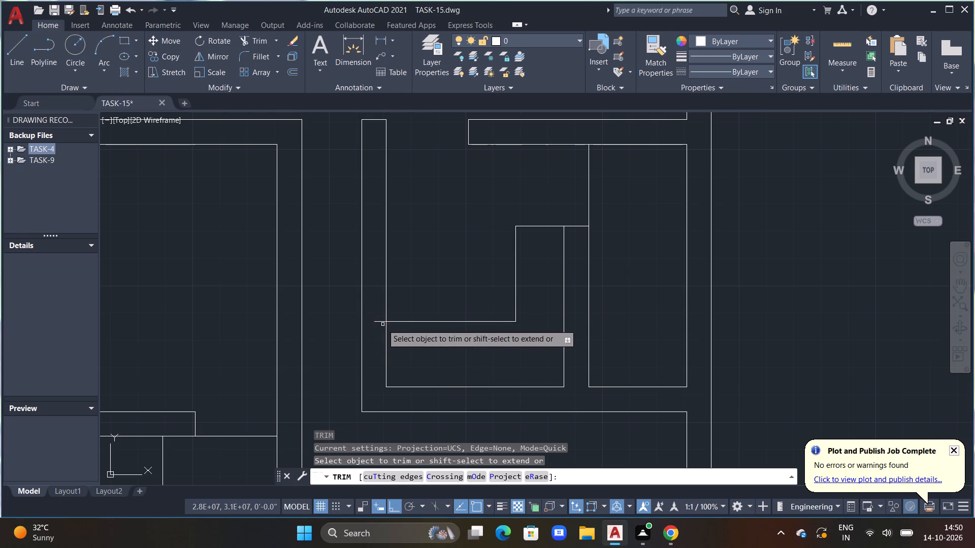
left_click(382, 324)
left_click_drag(381, 318, 381, 313)
key("Escape")
Copy the bed symbol from beside the plan into the upper-left bedroom, with its headboard near the upper wall by the window.
scroll(393, 314, "down", 1)
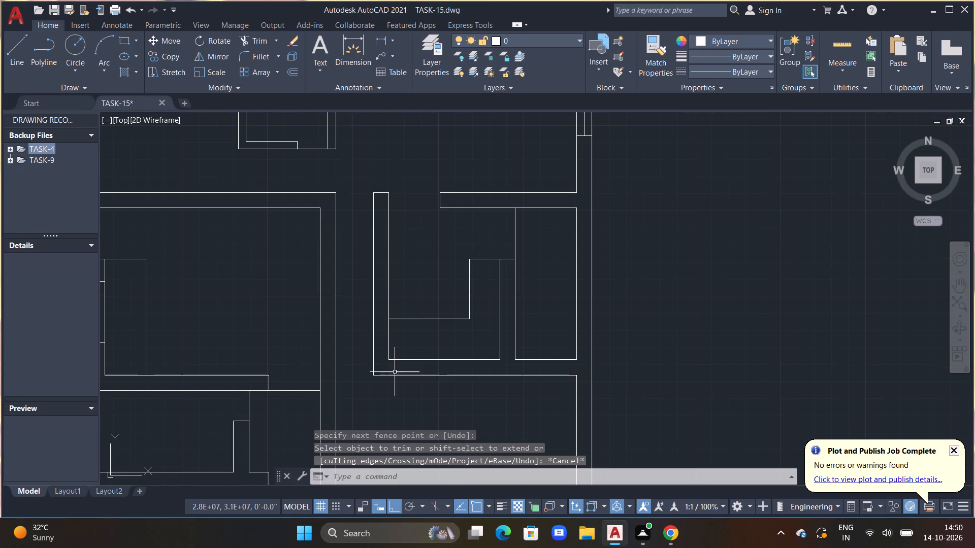
scroll(374, 394, "down", 1)
middle_click_drag(344, 274, 386, 322)
scroll(407, 305, "down", 2)
middle_click_drag(388, 284, 373, 258)
scroll(374, 260, "up", 1)
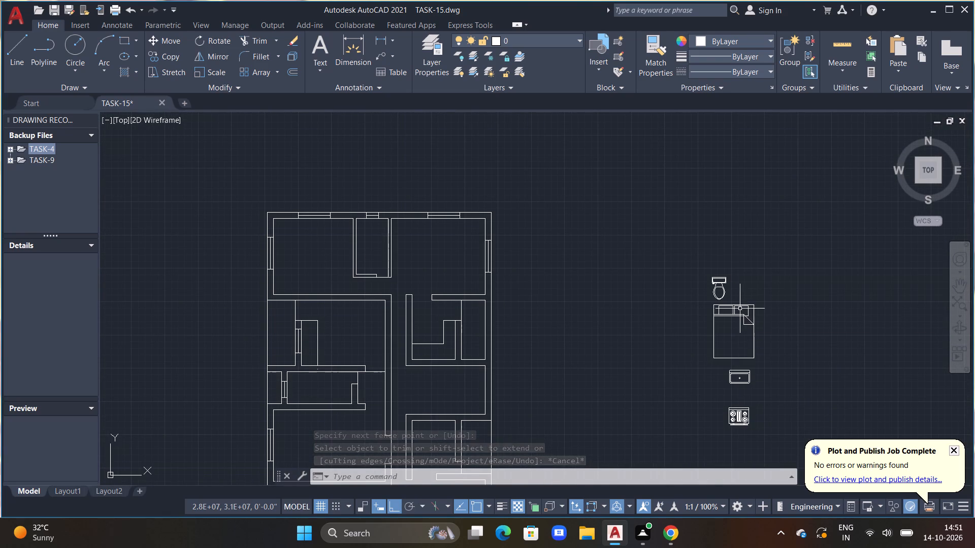
left_click(740, 309)
key("Escape")
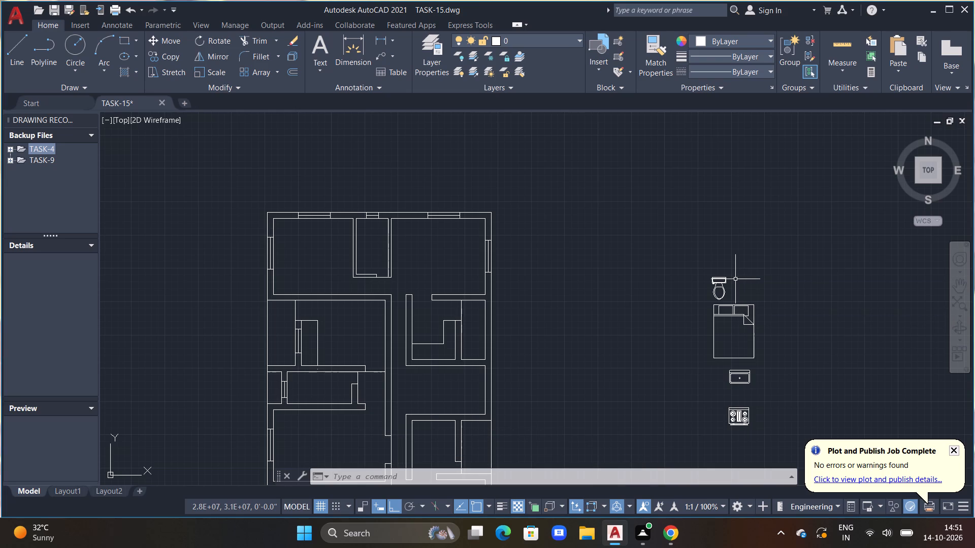
left_click(748, 306)
type("CO M")
key("space")
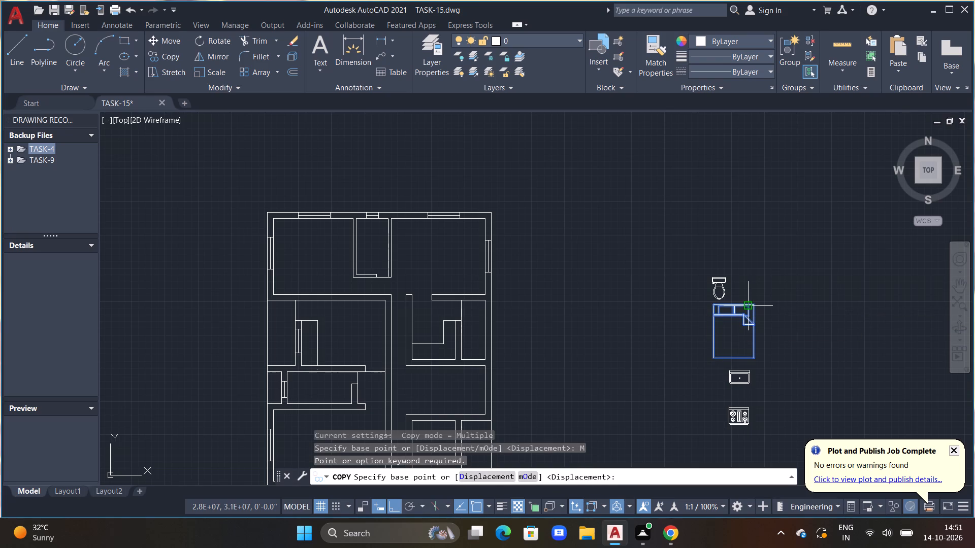
left_click_drag(748, 306, 629, 276)
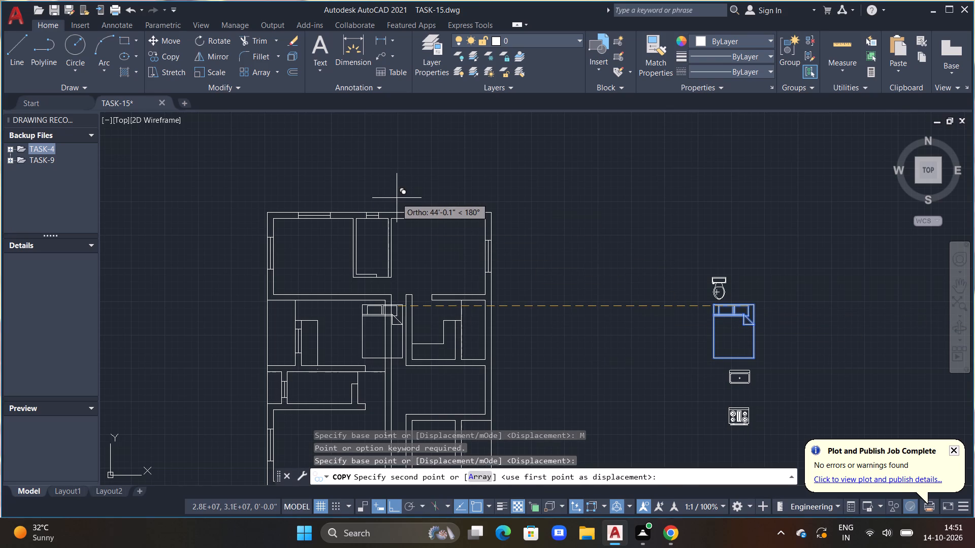
key("F8")
scroll(329, 229, "up", 2)
middle_click_drag(329, 229, 329, 264)
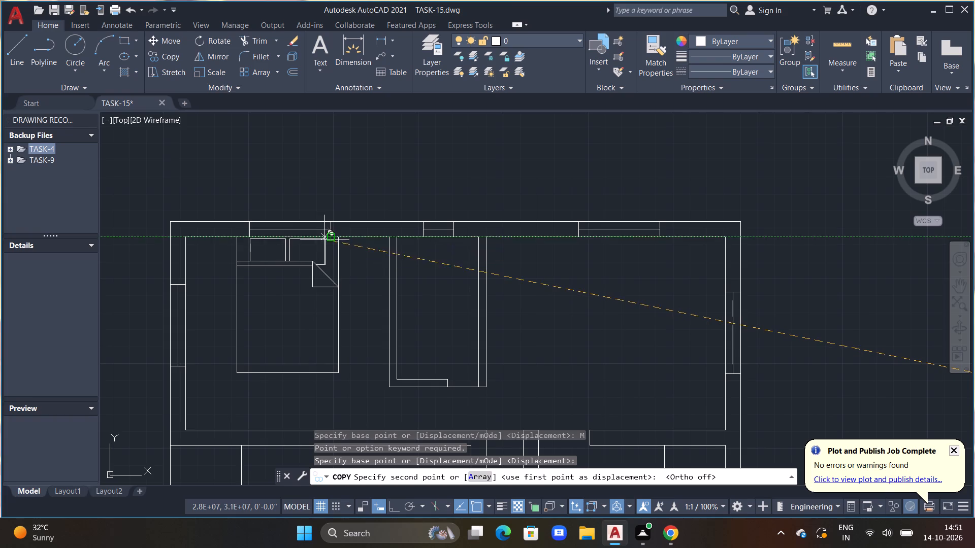
scroll(324, 242, "up", 4)
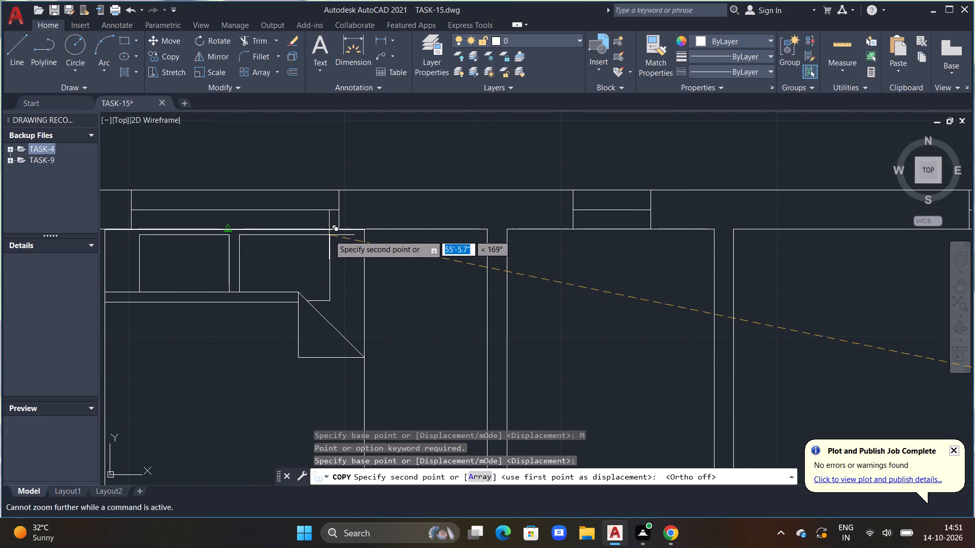
left_click(329, 235)
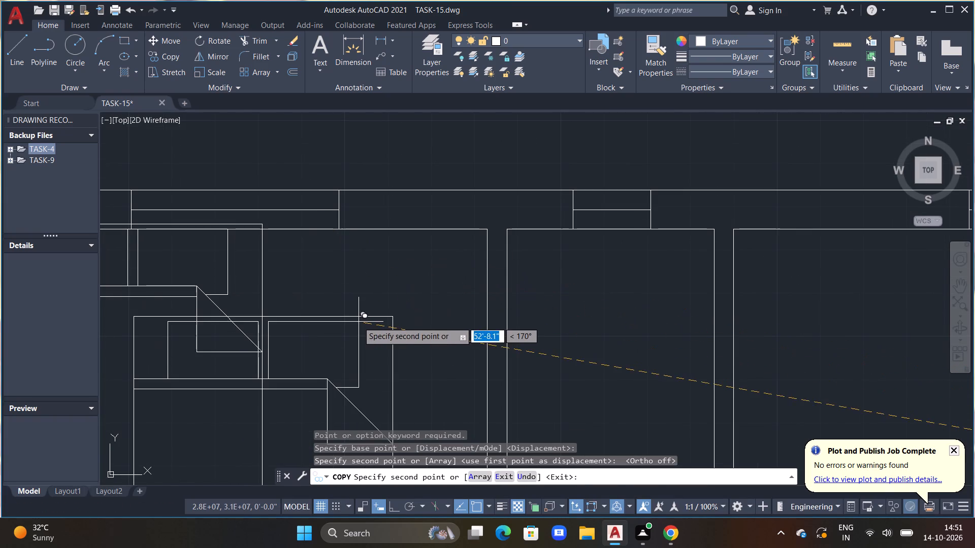
key("ctrl+z")
scroll(332, 236, "up", 2)
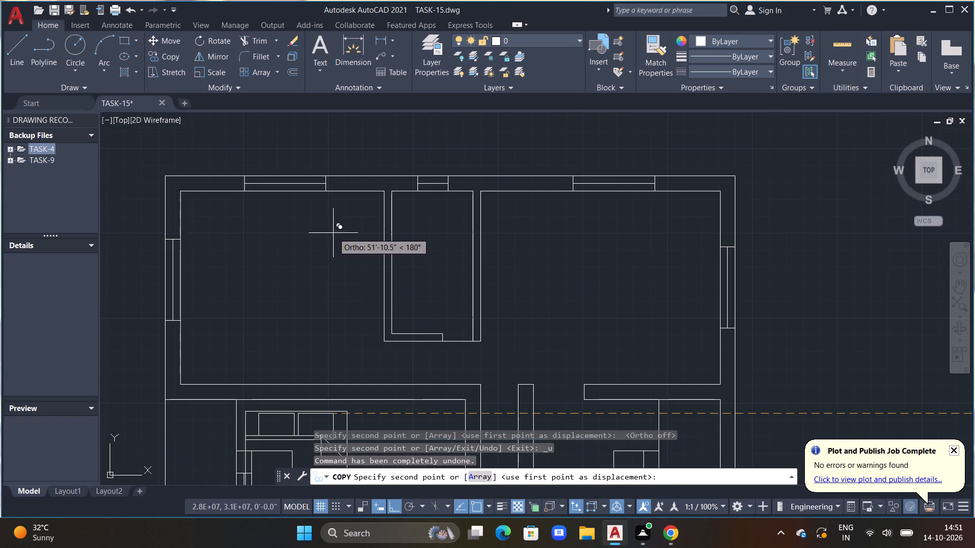
key("F8")
middle_click_drag(331, 224, 346, 260)
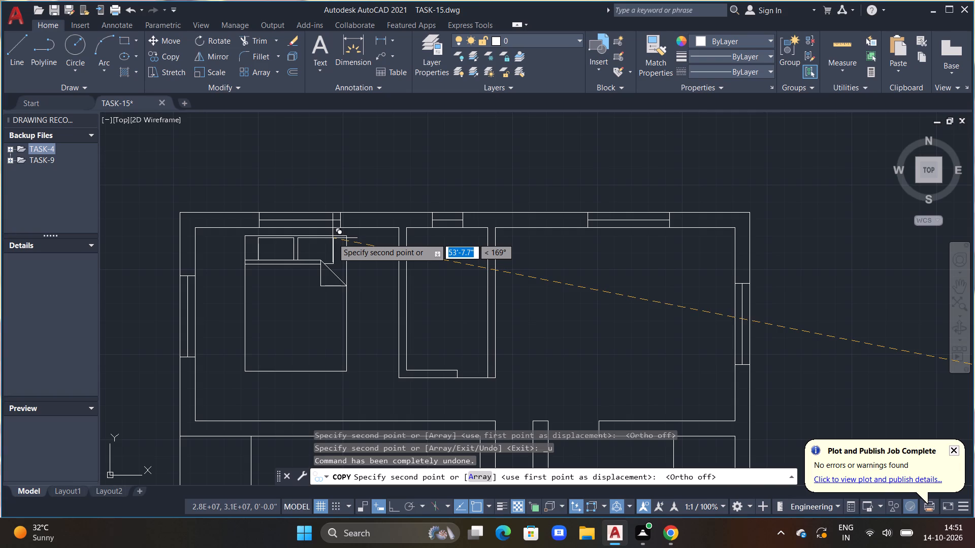
left_click(332, 235)
key("Escape")
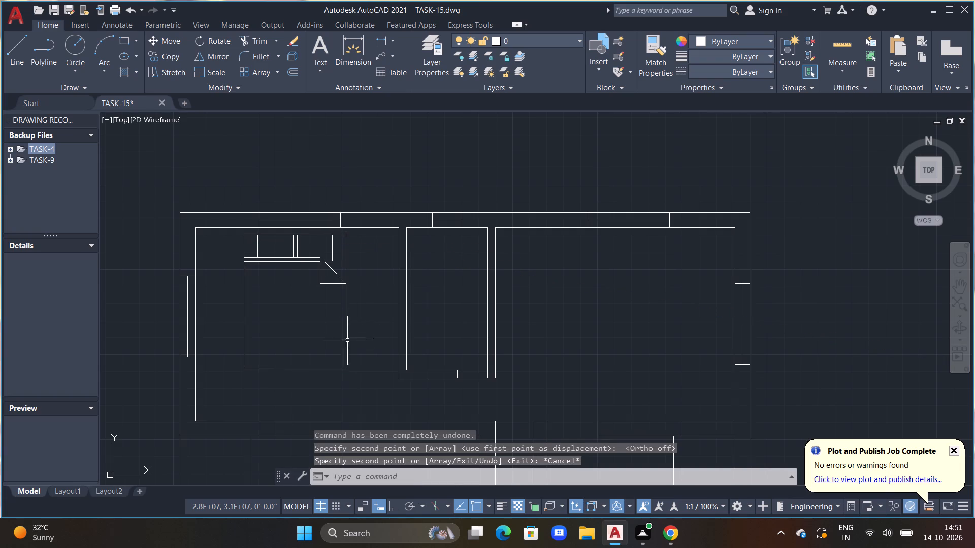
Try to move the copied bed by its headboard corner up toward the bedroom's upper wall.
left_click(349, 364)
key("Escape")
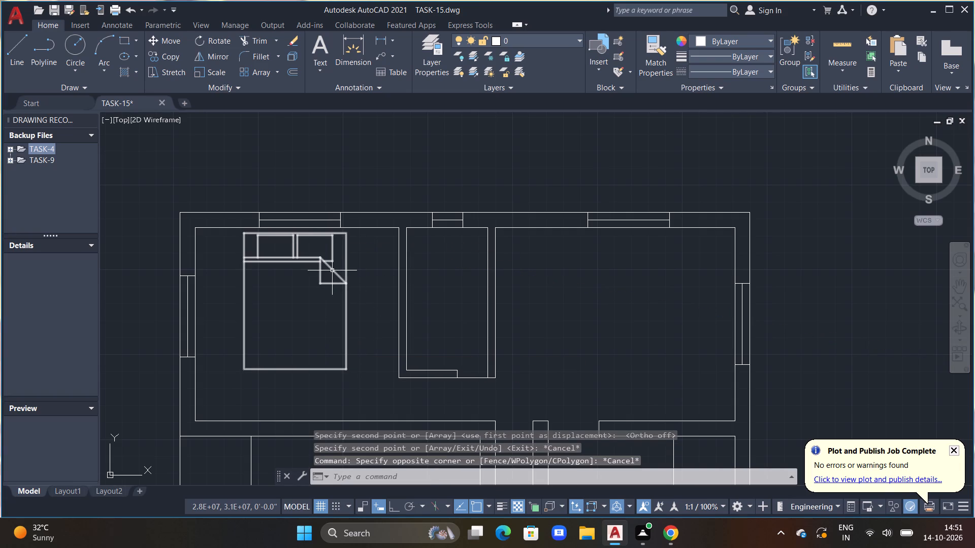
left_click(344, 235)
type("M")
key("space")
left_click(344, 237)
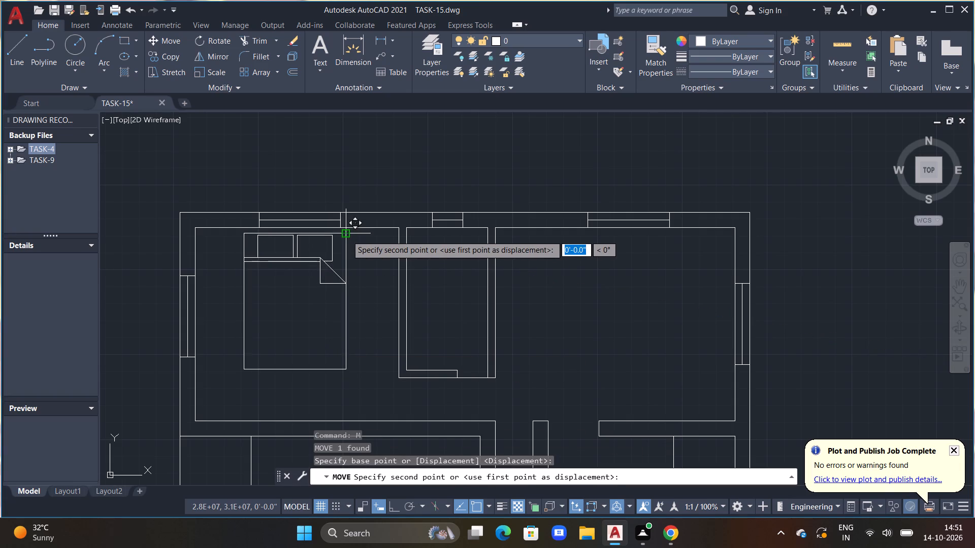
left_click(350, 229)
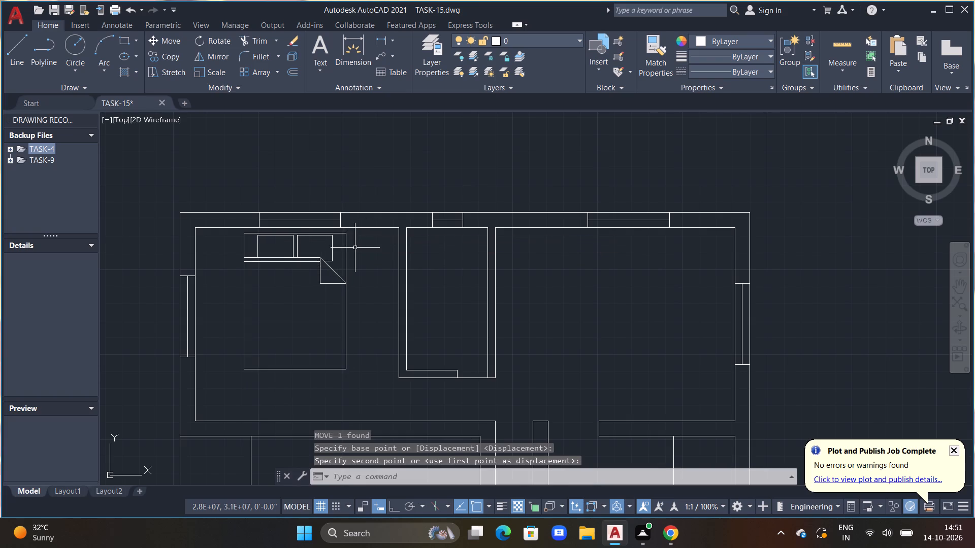
Shift the copied bed by its corner grip so the headboard sits flush against the bedroom's upper wall.
scroll(355, 266, "down", 1)
scroll(333, 304, "up", 2)
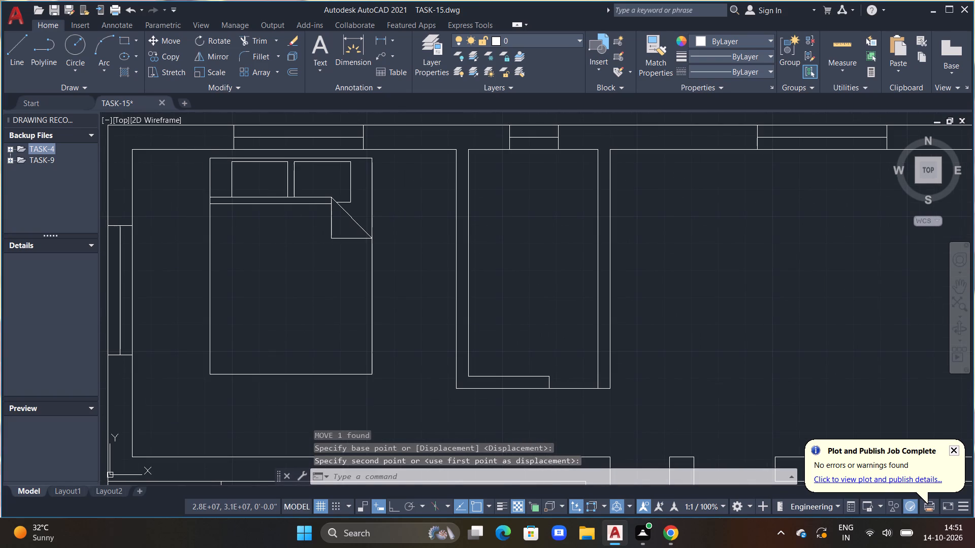
left_click(206, 159)
key("Escape")
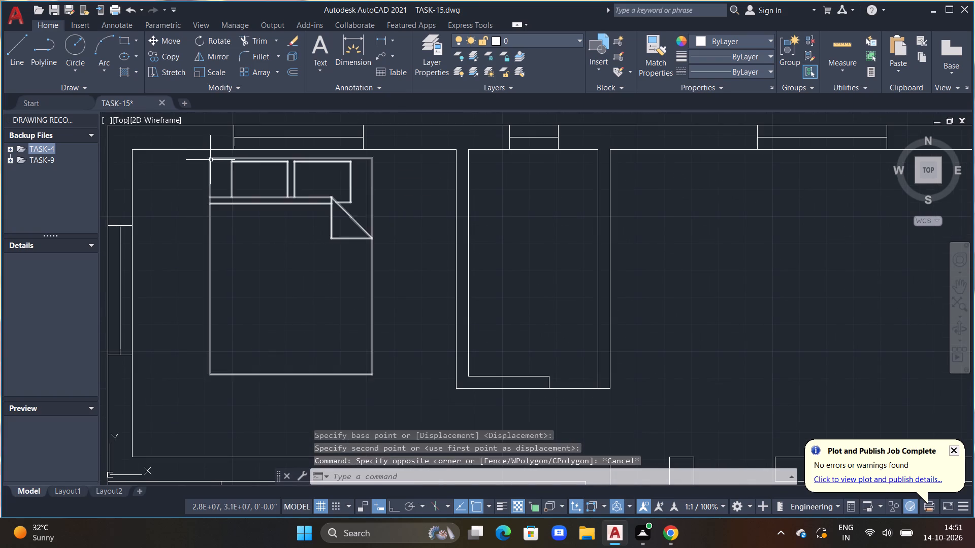
double_click(211, 158)
left_click(215, 149)
key("Escape")
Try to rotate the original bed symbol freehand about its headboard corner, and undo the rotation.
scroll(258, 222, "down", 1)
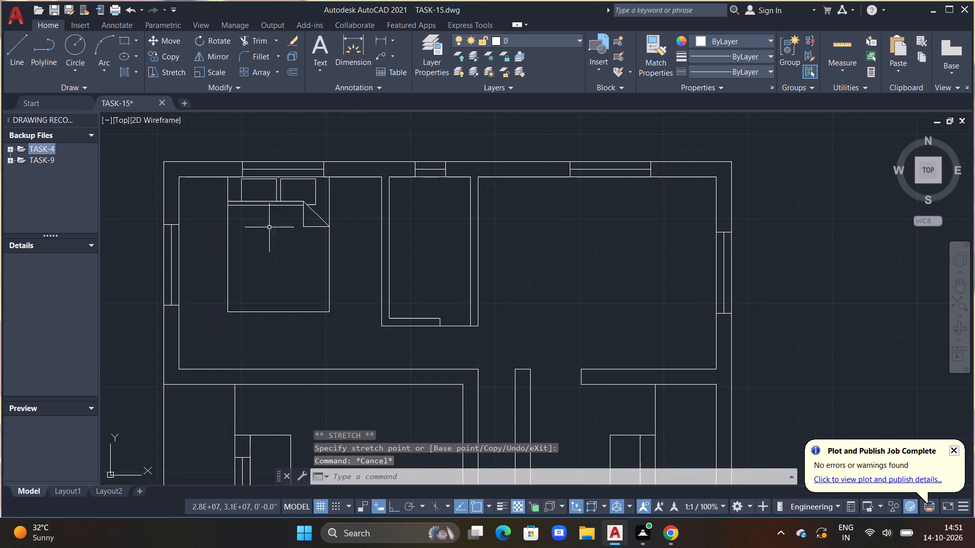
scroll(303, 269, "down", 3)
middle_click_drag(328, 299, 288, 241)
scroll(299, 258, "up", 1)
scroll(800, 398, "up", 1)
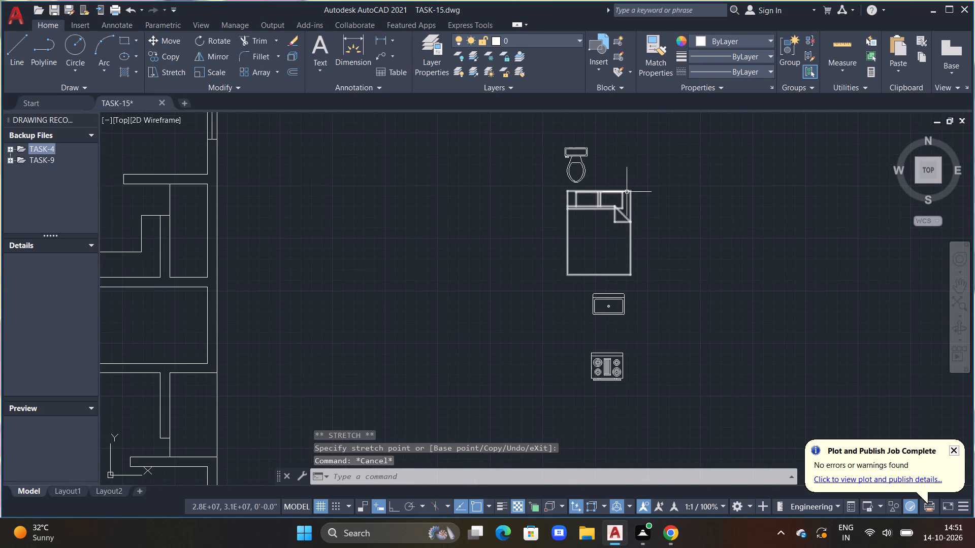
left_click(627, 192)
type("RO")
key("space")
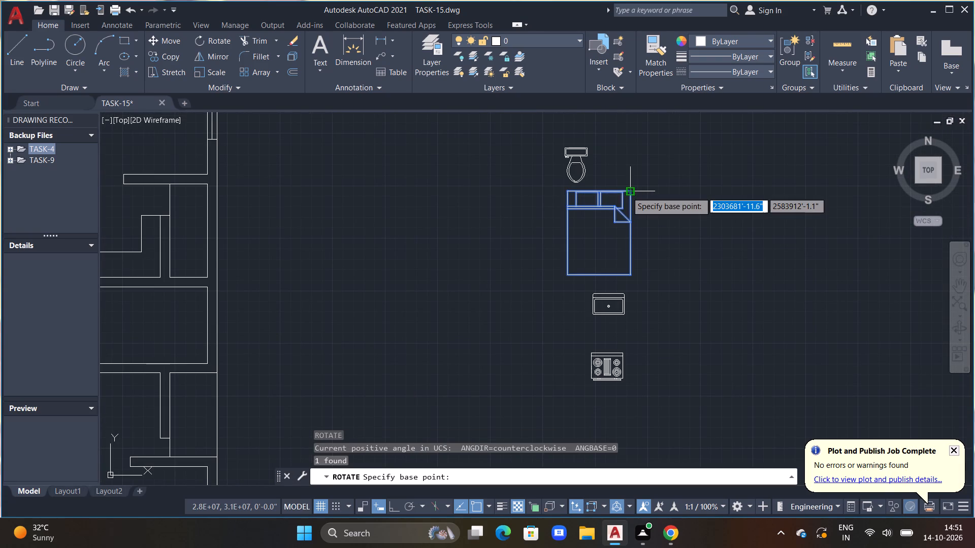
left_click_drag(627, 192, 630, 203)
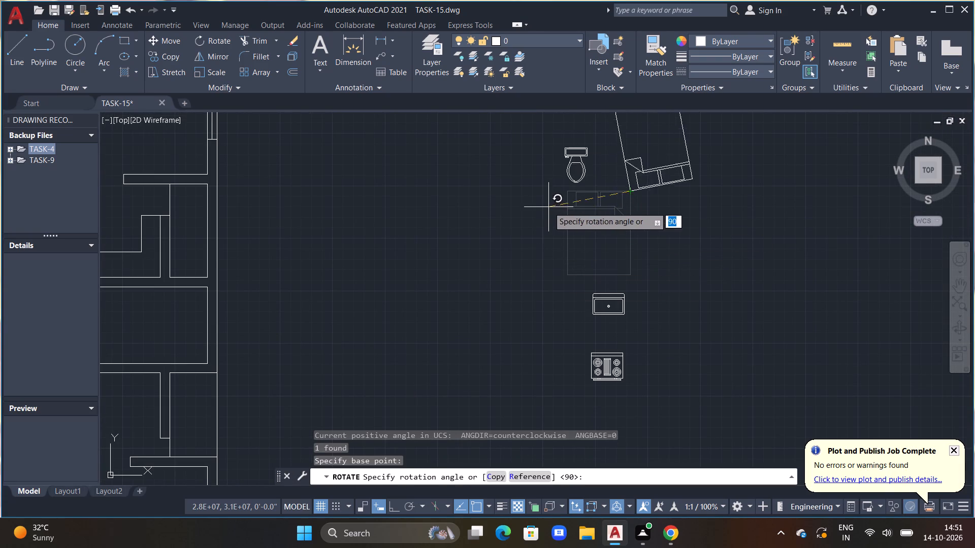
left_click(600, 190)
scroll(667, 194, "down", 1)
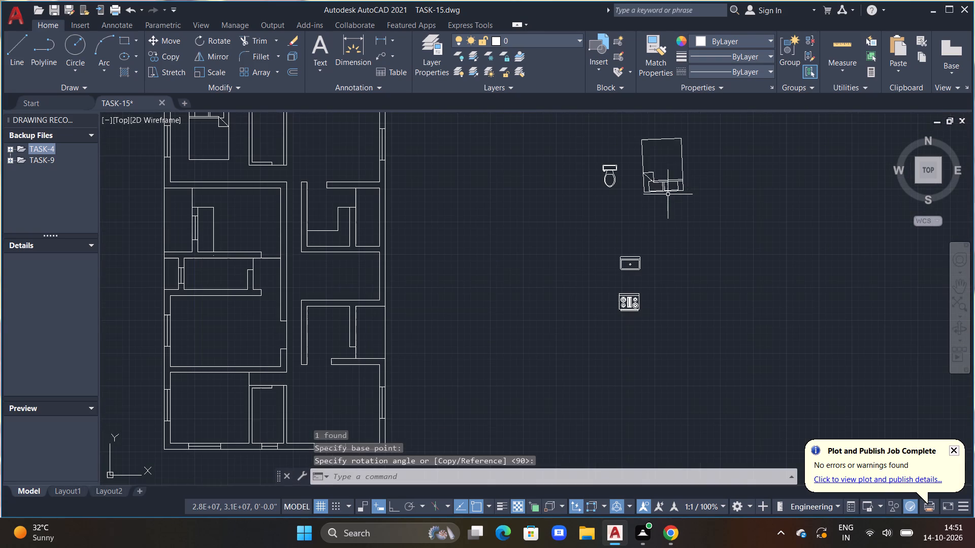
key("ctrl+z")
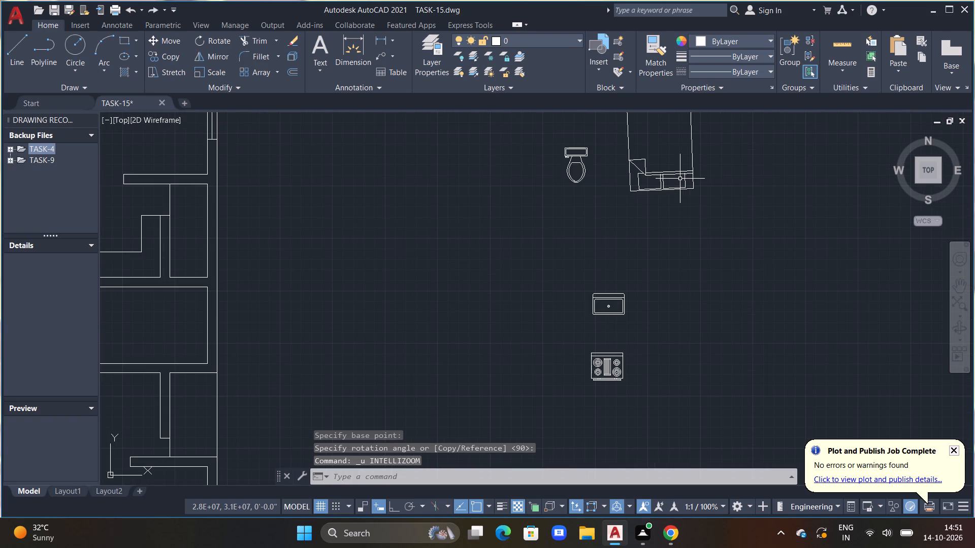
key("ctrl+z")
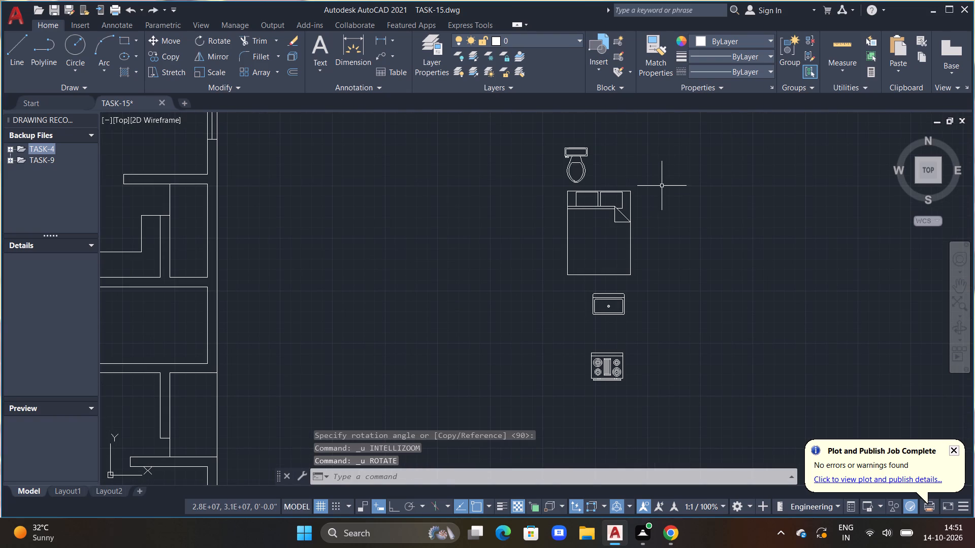
Rotate the original bed symbol 180° about its upper-right corner, using Ortho, so the pillows face downward.
key("F8")
key("F8")
scroll(660, 199, "down", 2)
left_click(648, 198)
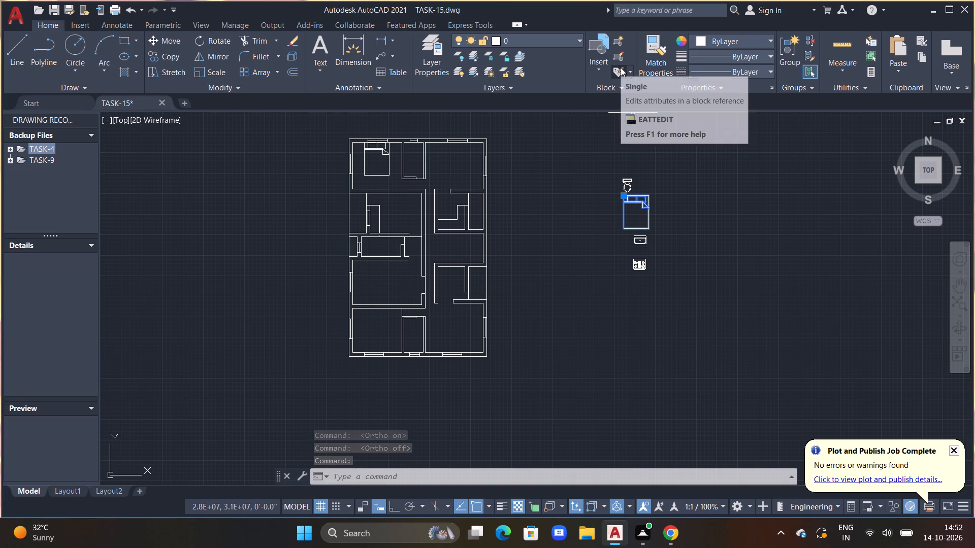
type("RO")
key("space")
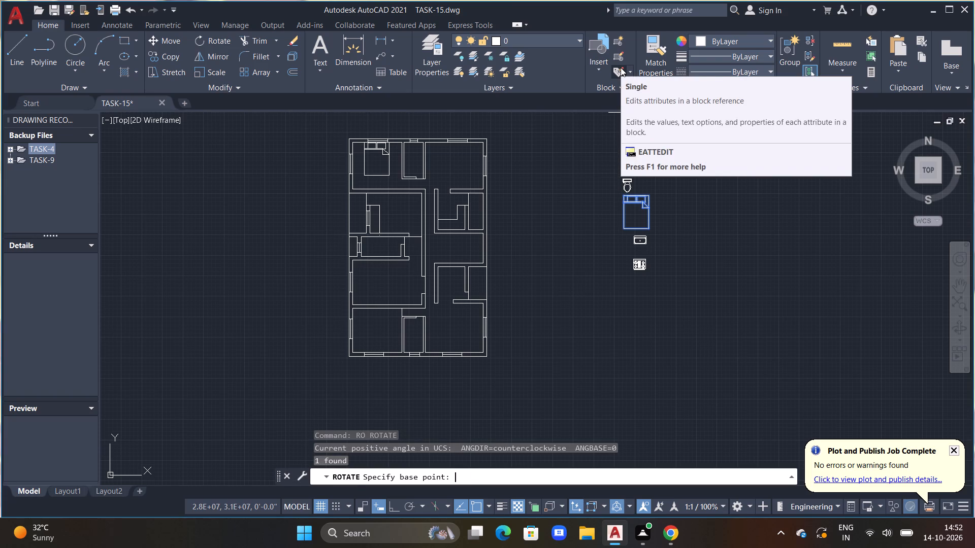
left_click(621, 67)
left_click_drag(648, 196, 661, 207)
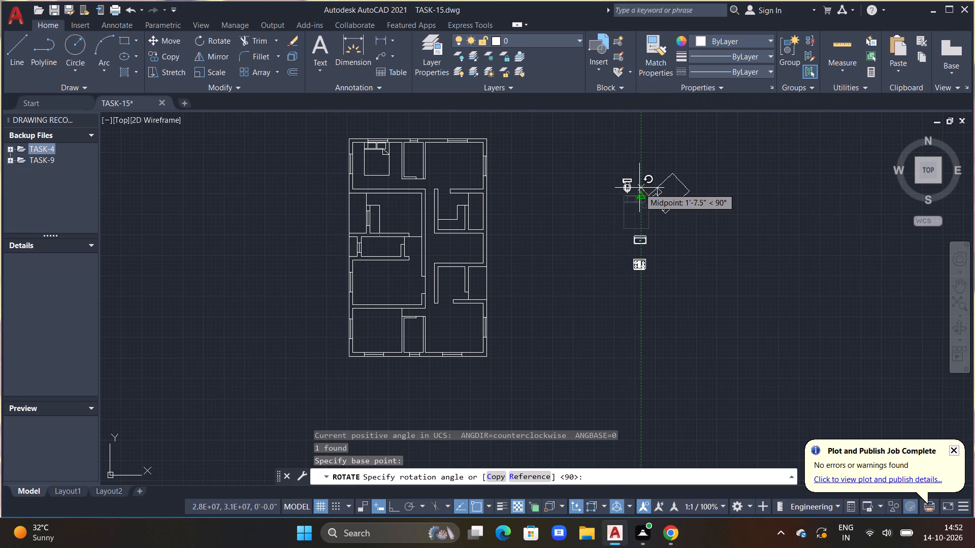
key("F8")
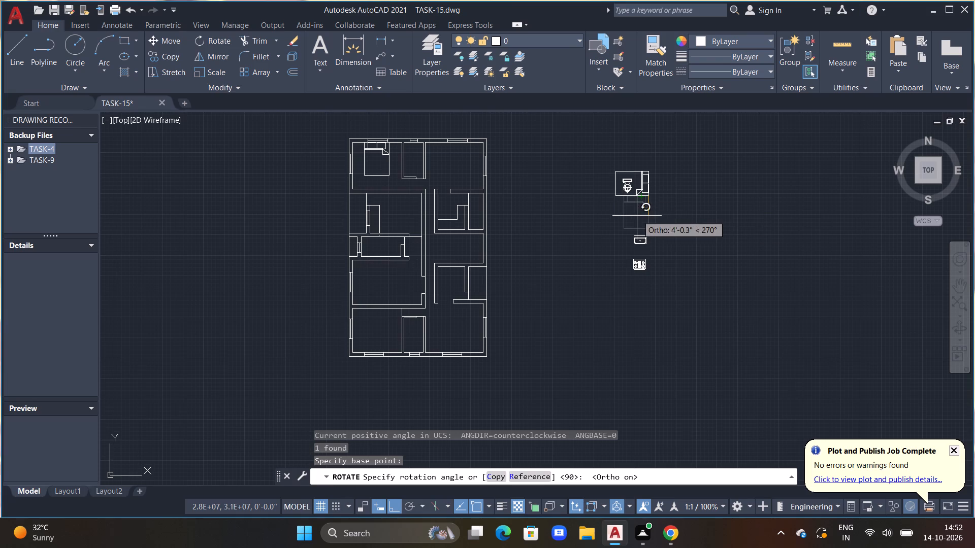
middle_click(632, 208)
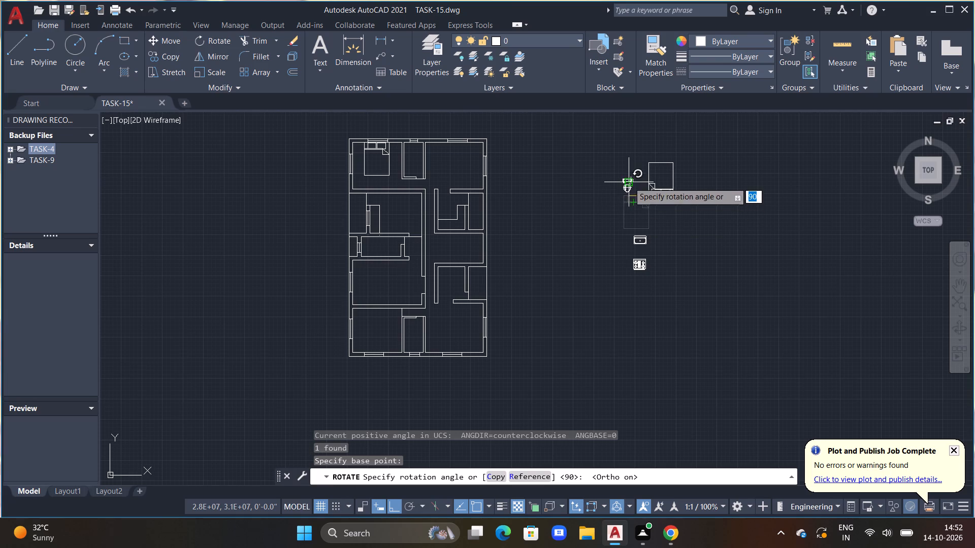
left_click(638, 185)
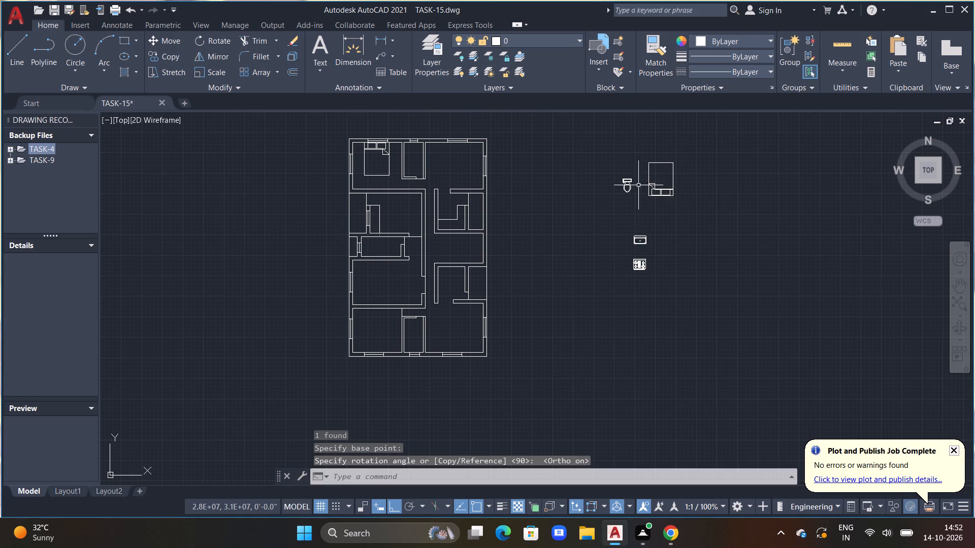
Move the rotated bed by its headboard corner into the lower-left bedroom, just above the bottom wall, with Ortho off.
left_click(675, 193)
type("M")
key("space")
left_click_drag(672, 199, 601, 231)
key("F8")
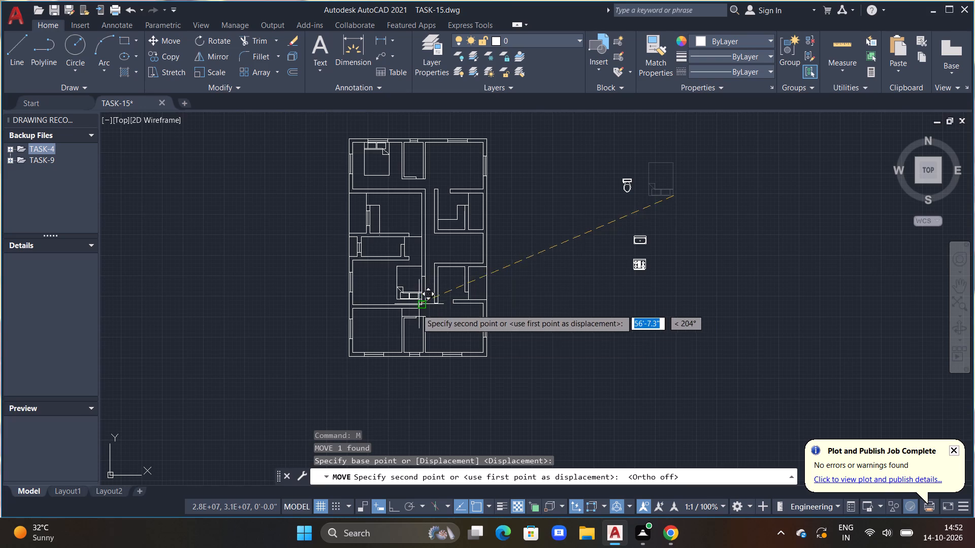
scroll(400, 339, "up", 2)
middle_click_drag(393, 346, 419, 291)
scroll(391, 311, "up", 2)
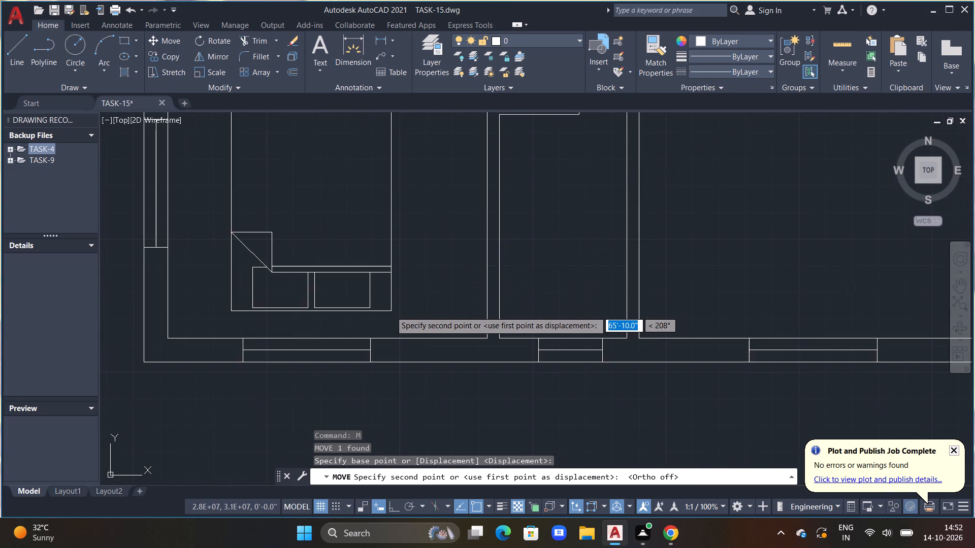
scroll(391, 311, "up", 2)
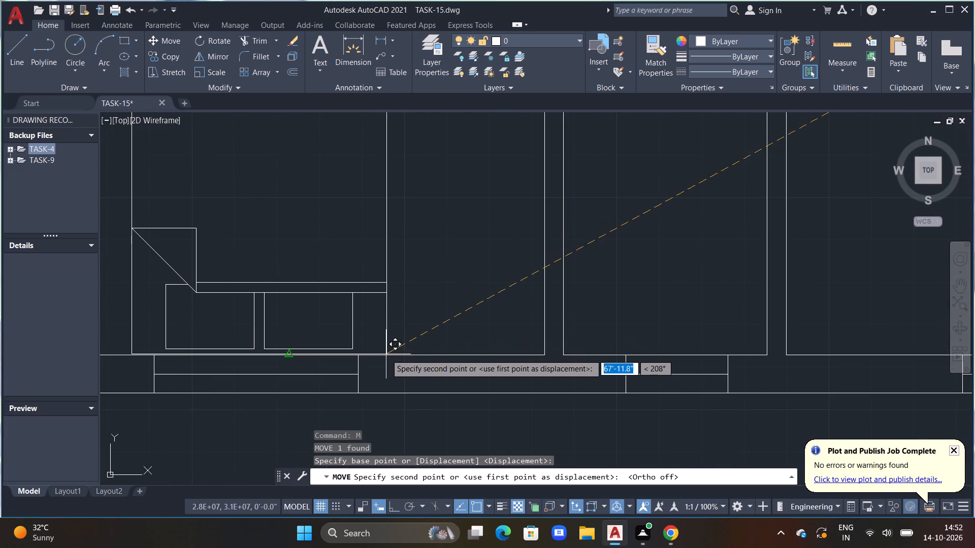
left_click(388, 347)
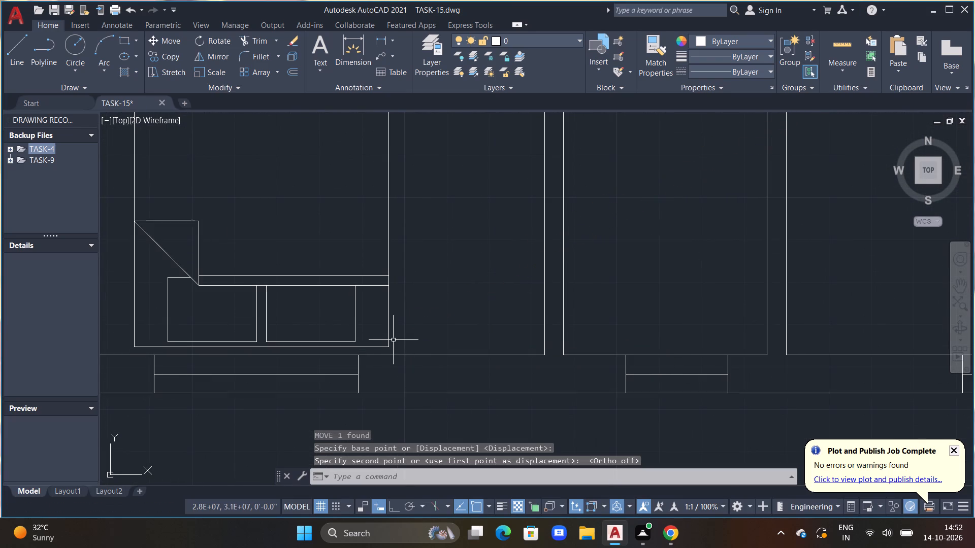
Shift the lower-left bedroom's bed by its corner grip so the headboard sits against the bottom wall.
left_click(387, 348)
left_click(392, 348)
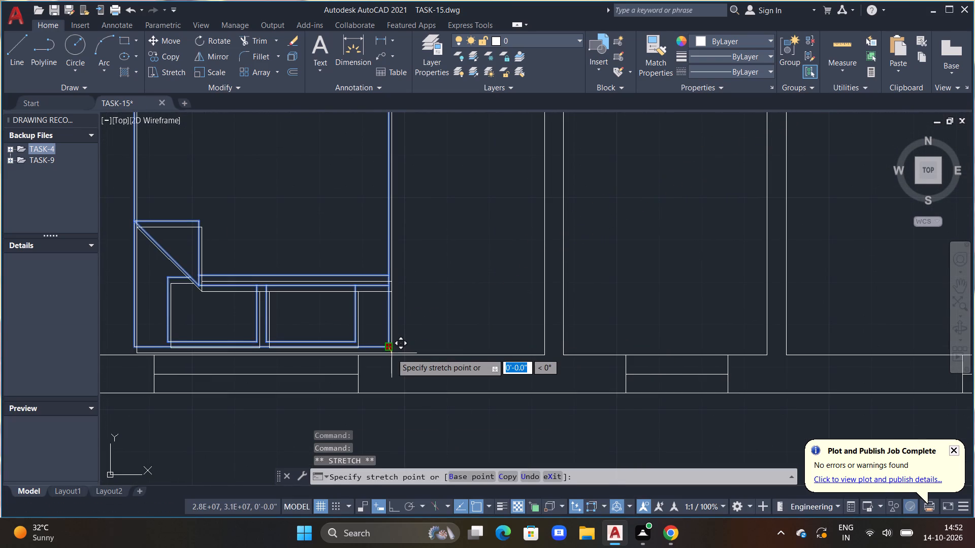
left_click(392, 354)
key("Escape")
scroll(392, 354, "down", 4)
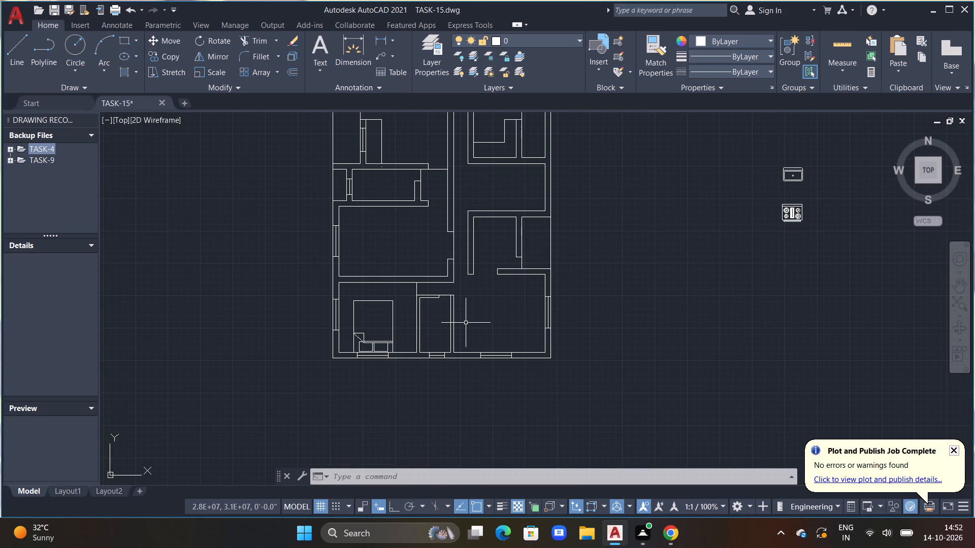
Rotate the toilet symbol beside the plan 180° about its tank's lower-right corner so the bowl points up.
scroll(465, 323, "up", 1)
scroll(523, 311, "down", 1)
scroll(709, 245, "down", 1)
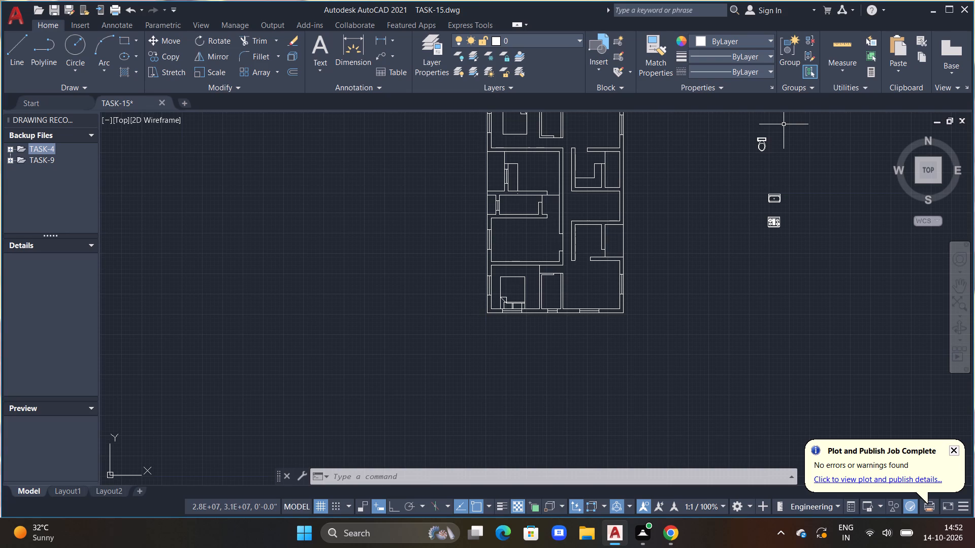
left_click(760, 139)
type("RO")
key("space")
left_click_drag(769, 142, 770, 147)
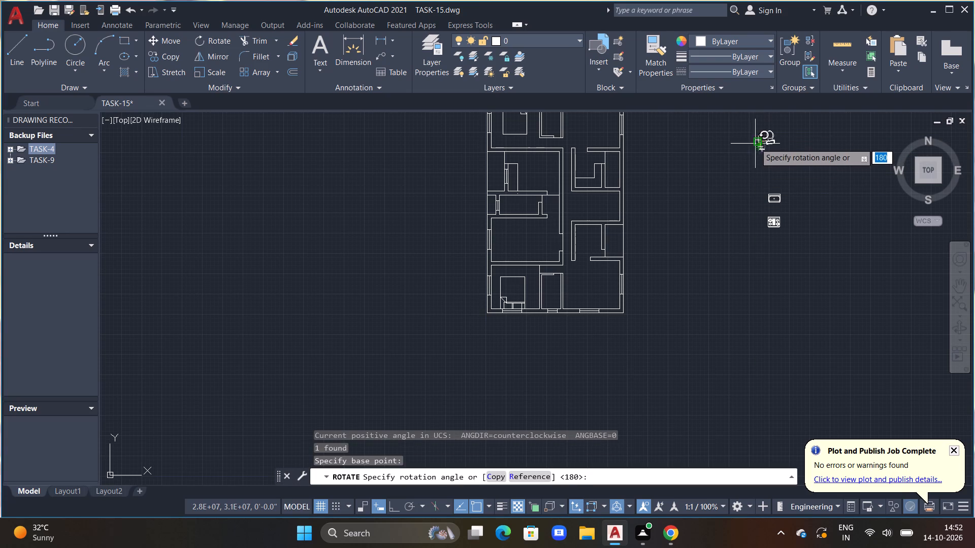
scroll(755, 141, "up", 3)
middle_click_drag(755, 141, 685, 215)
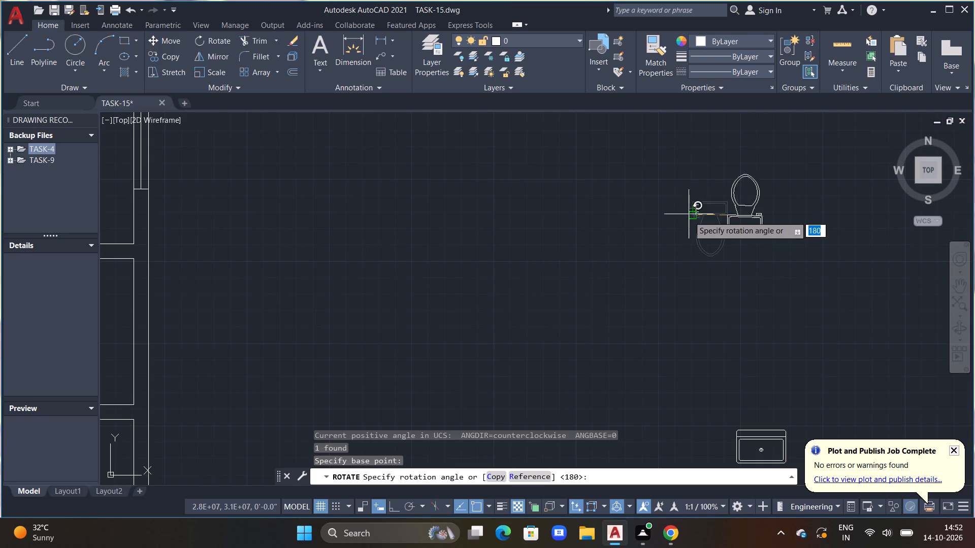
left_click(691, 213)
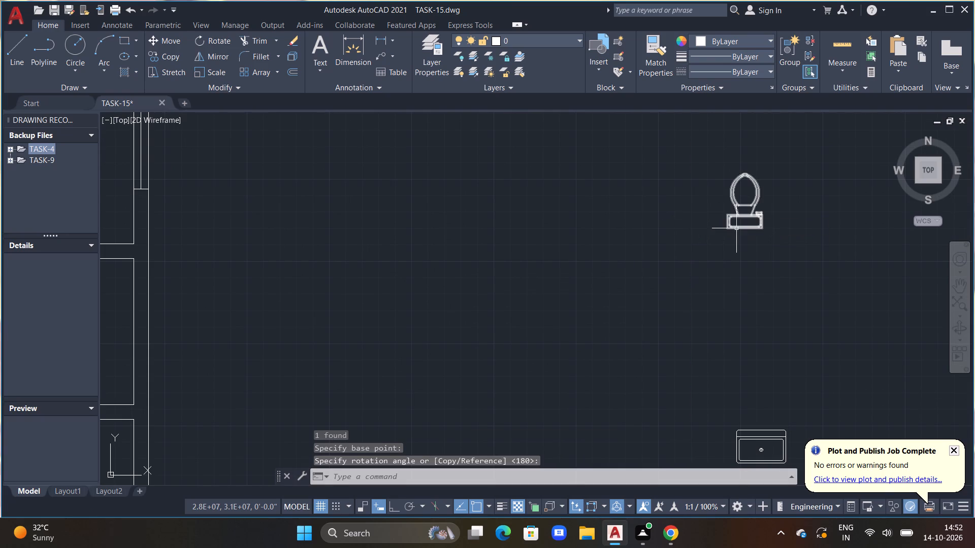
Move the toilet into the small bathroom beside the lower-left bedroom, just above the window in the bottom wall.
left_click(734, 226)
key("m")
key("space")
left_click_drag(732, 227, 616, 314)
scroll(607, 317, "down", 4)
middle_click_drag(595, 319, 629, 263)
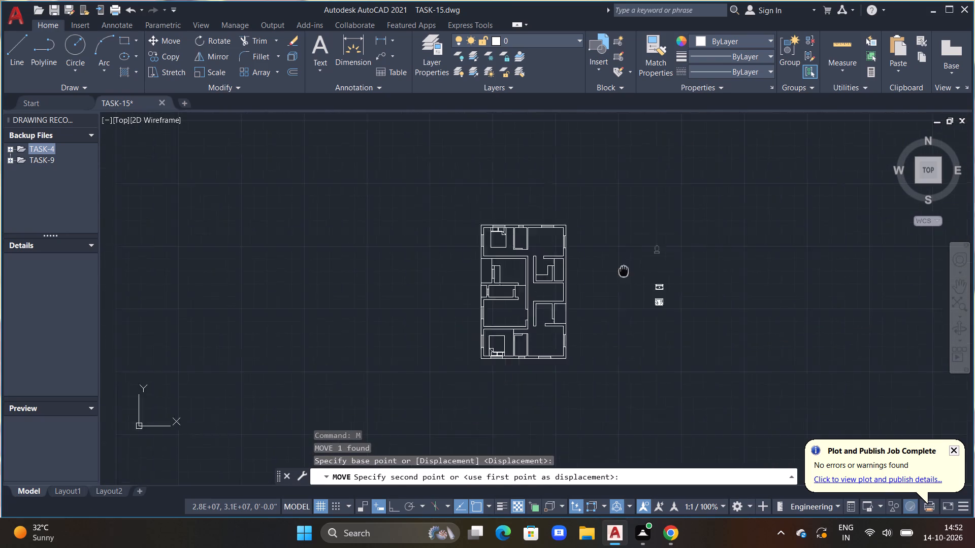
middle_click_drag(629, 263, 649, 217)
scroll(545, 289, "up", 4)
scroll(536, 343, "down", 1)
middle_click_drag(536, 344, 537, 311)
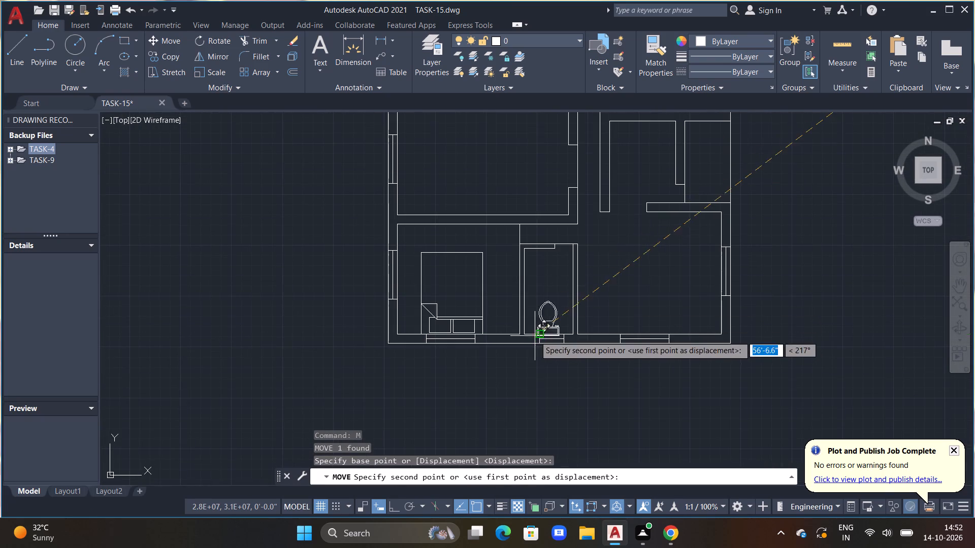
scroll(537, 329, "up", 8)
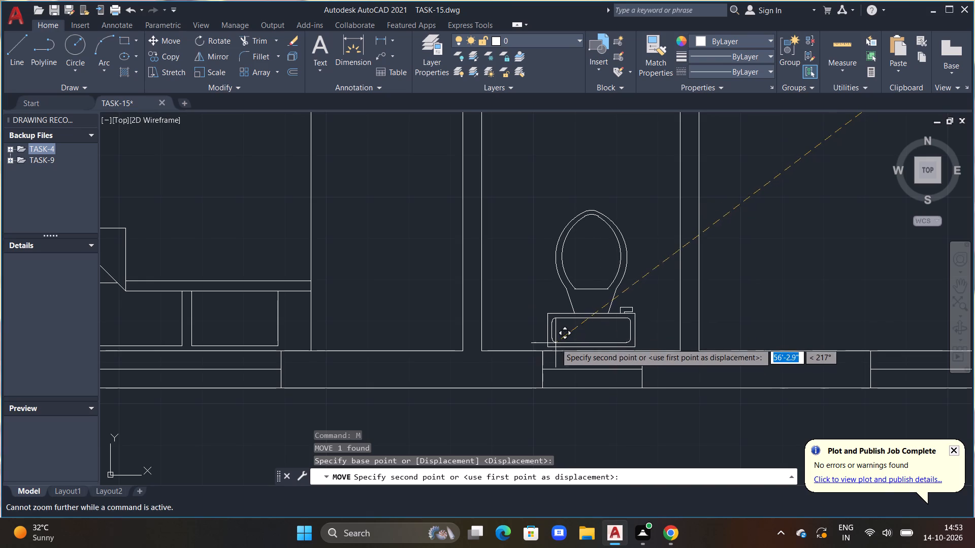
scroll(556, 342, "up", 2)
left_click(537, 327)
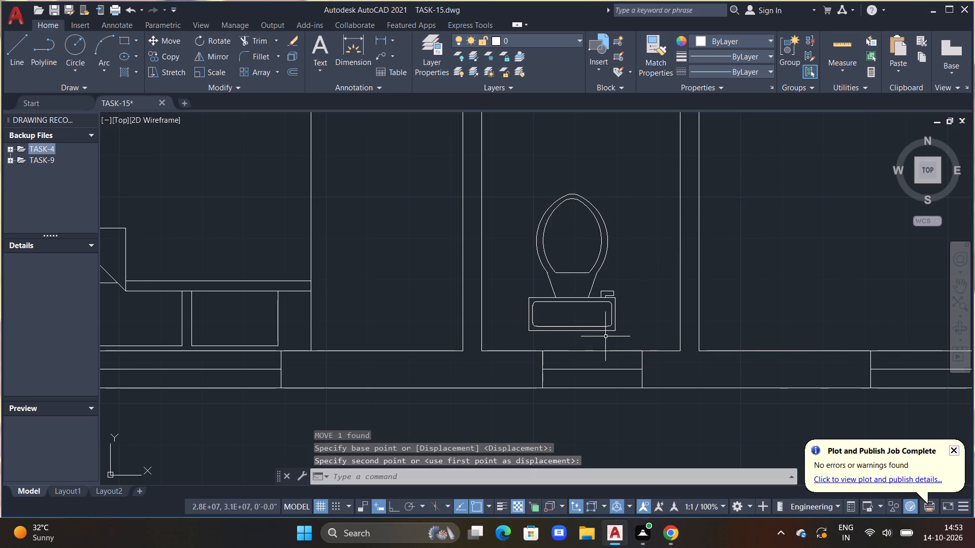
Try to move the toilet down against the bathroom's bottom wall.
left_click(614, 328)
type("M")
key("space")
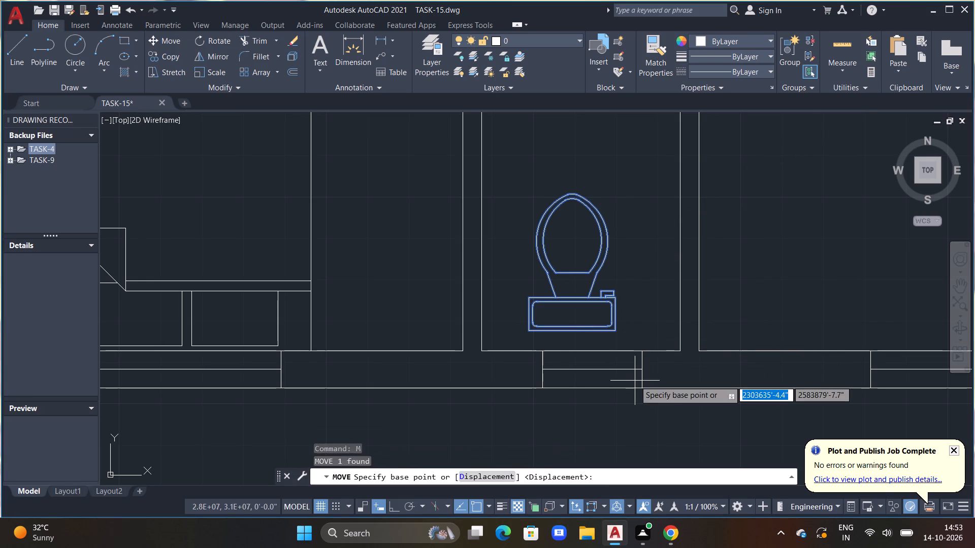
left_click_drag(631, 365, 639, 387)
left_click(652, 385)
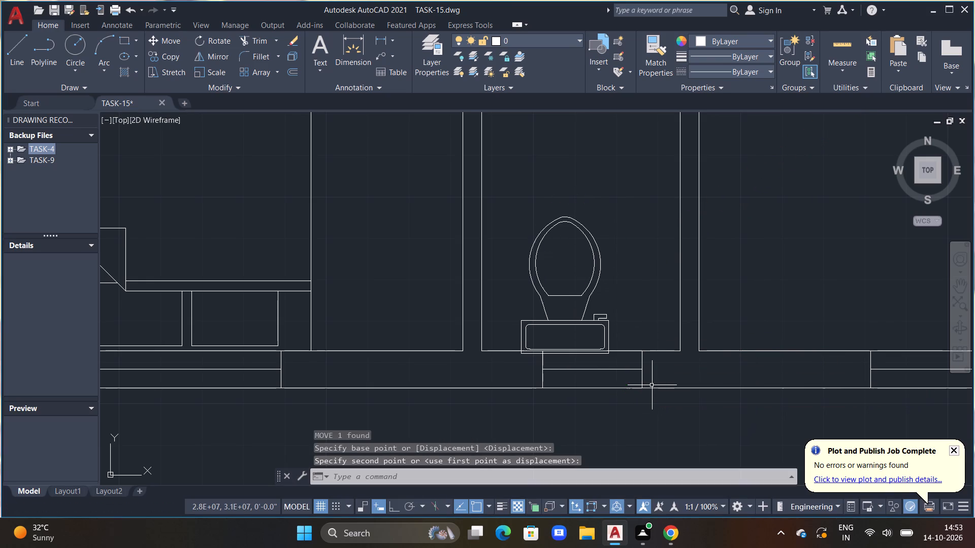
Move the toilet by its tank's lower-right corner up and across so it clears the wall and centres over the window.
scroll(609, 344, "up", 3)
left_click(607, 343)
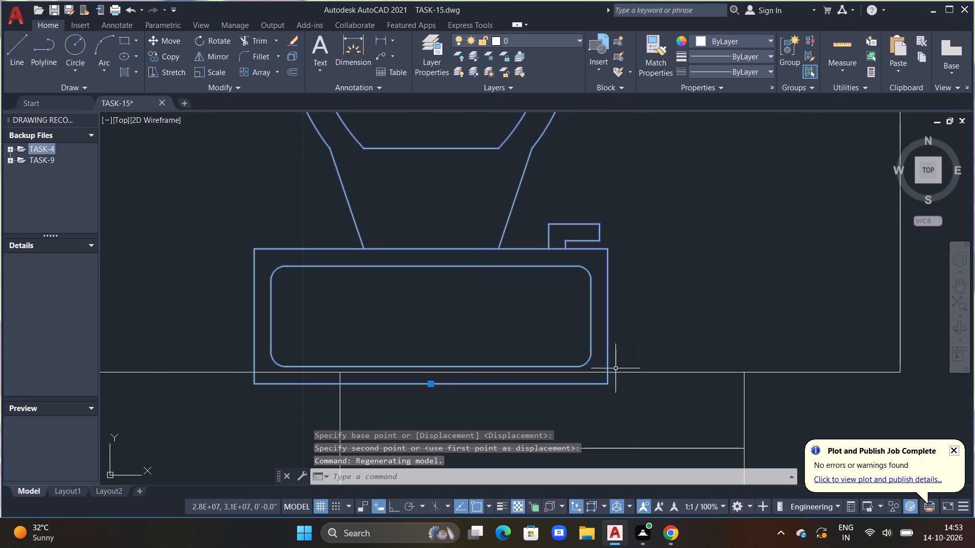
type("M")
key("space")
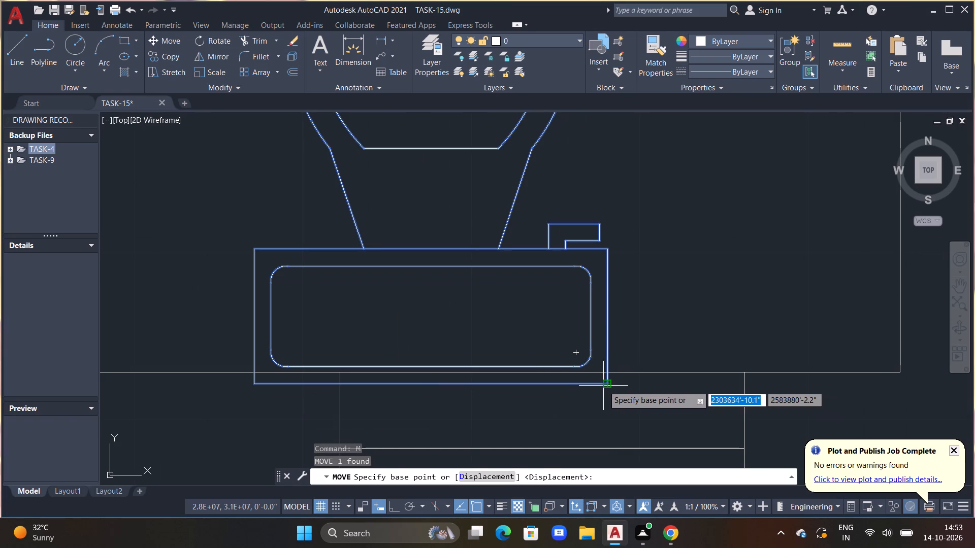
left_click(606, 385)
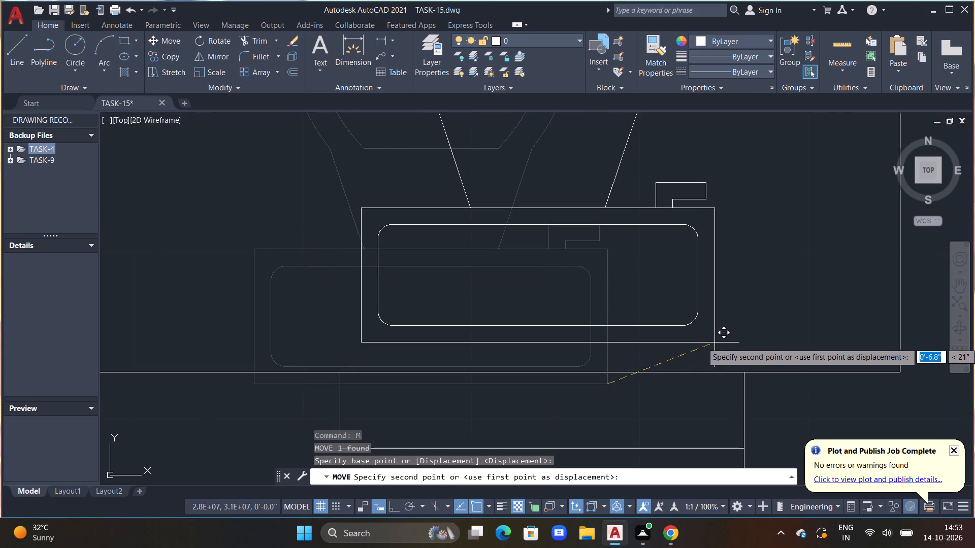
left_click(714, 341)
Shift the toilet straight down by its tank's midpoint grip so the tank sits against the bathroom's bottom wall.
left_click(691, 339)
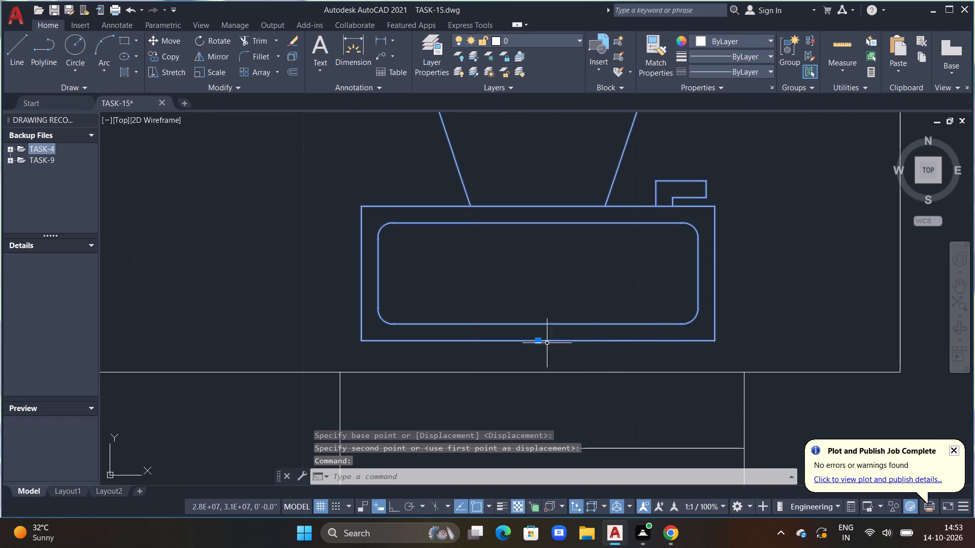
left_click_drag(540, 341, 544, 348)
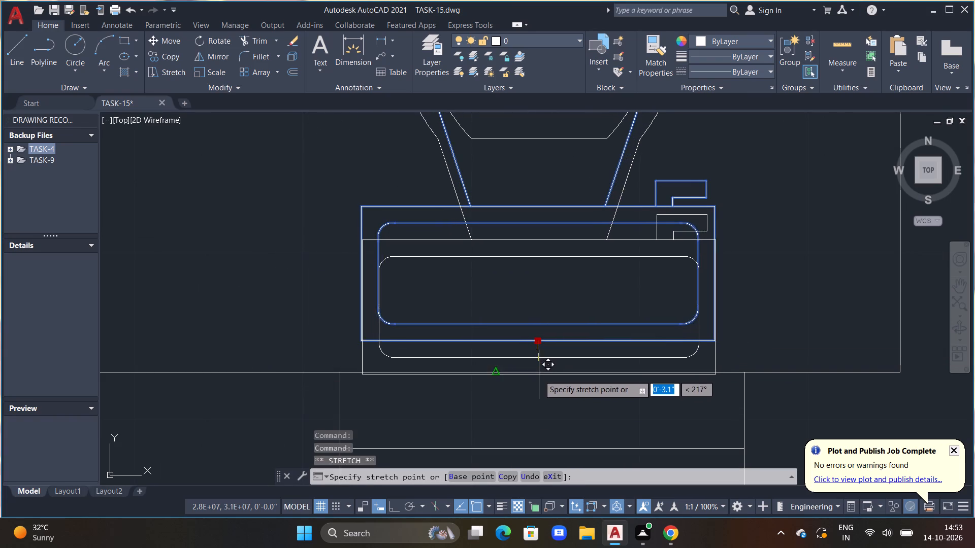
scroll(539, 363, "up", 3)
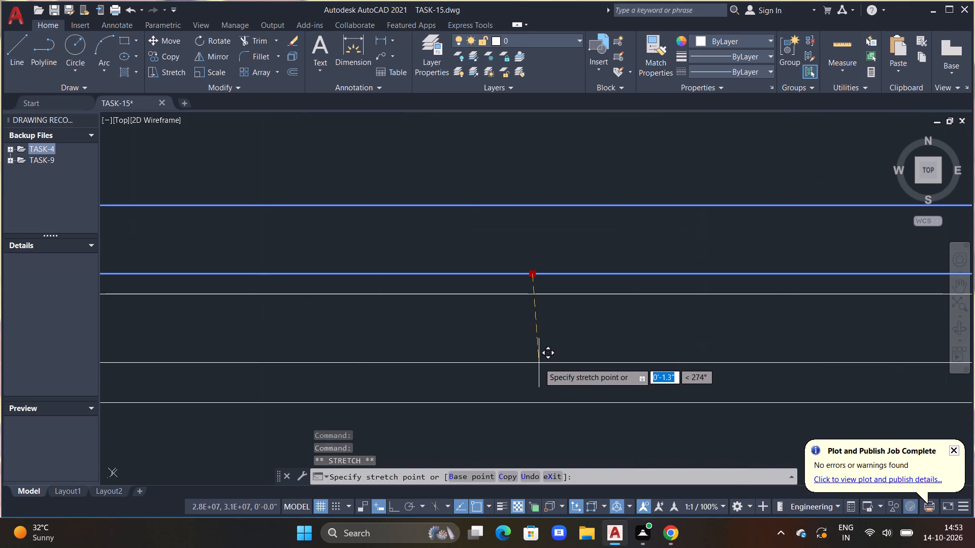
left_click(536, 383)
scroll(536, 383, "down", 4)
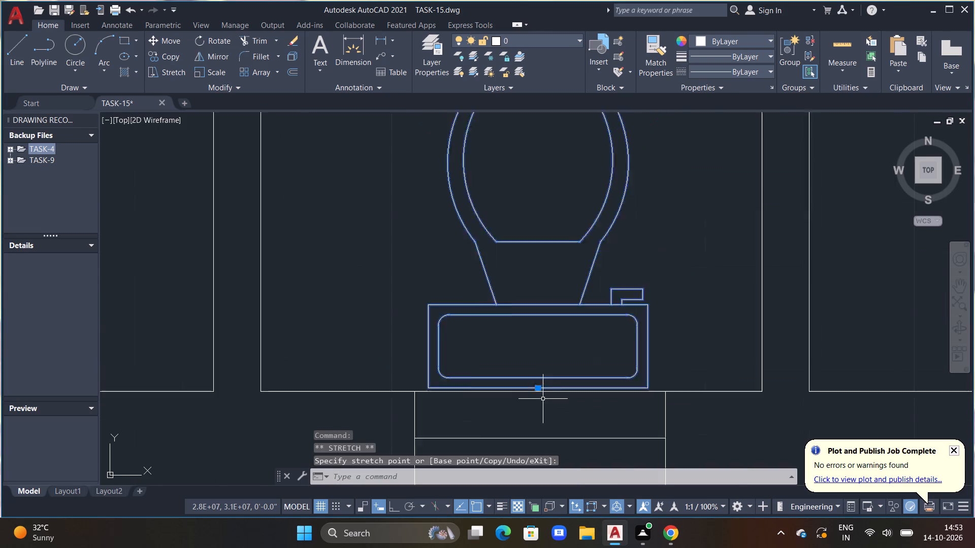
scroll(543, 399, "down", 1)
scroll(549, 315, "down", 5)
key("grave")
key("Escape")
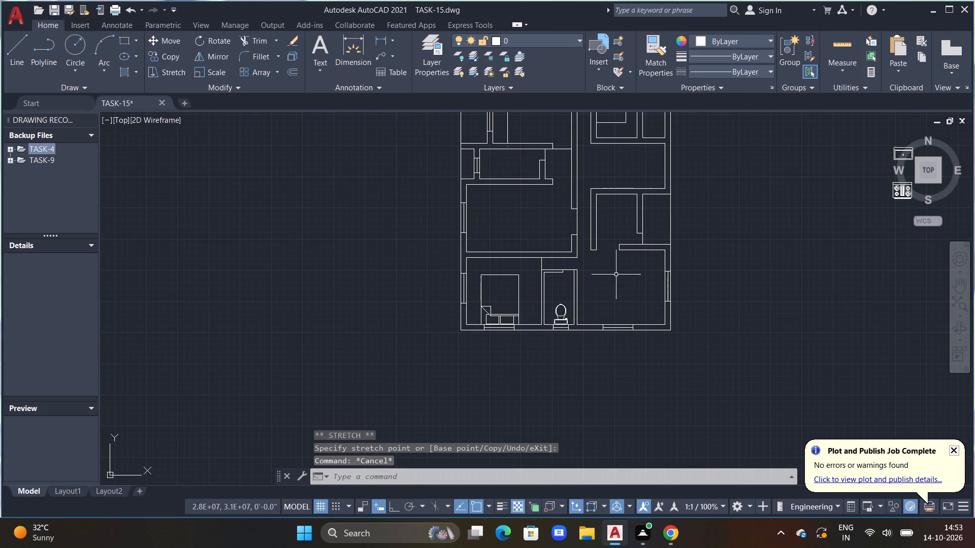
key("Escape")
Examine the floor plan's middle rooms and the sink and stove symbols still waiting beside the plan.
scroll(725, 273, "down", 1)
middle_click_drag(724, 273, 546, 349)
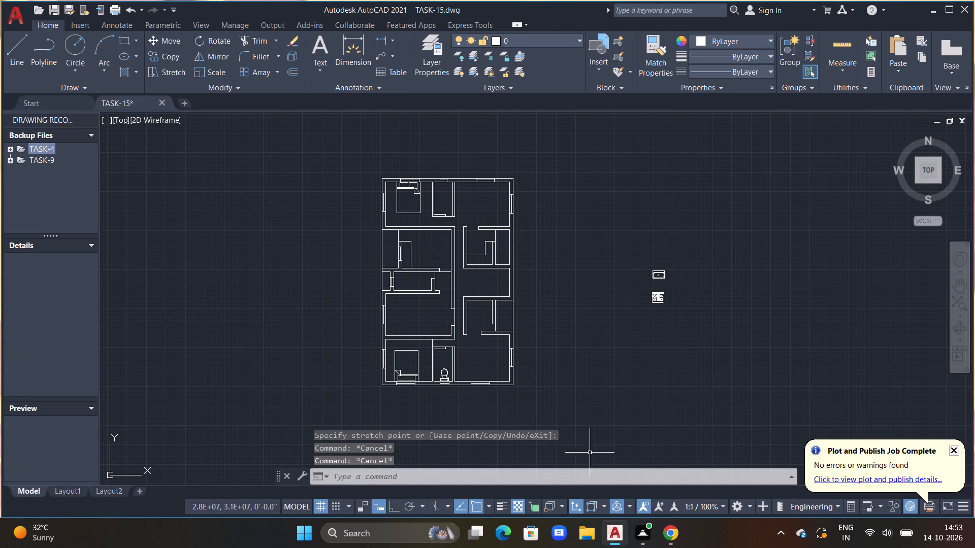
middle_click_drag(692, 335, 684, 395)
middle_click_drag(598, 399, 604, 353)
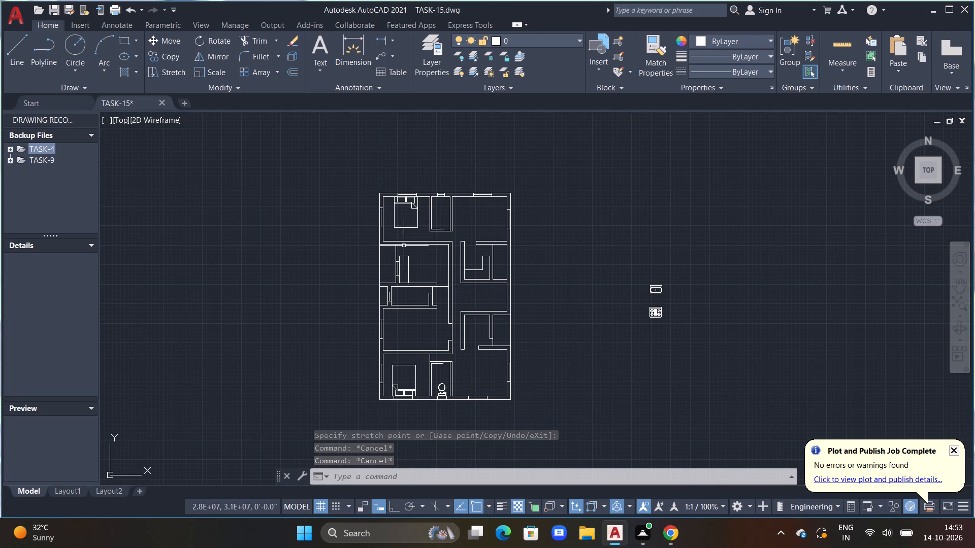
scroll(422, 271, "up", 3)
middle_click_drag(441, 290, 513, 236)
scroll(491, 238, "down", 2)
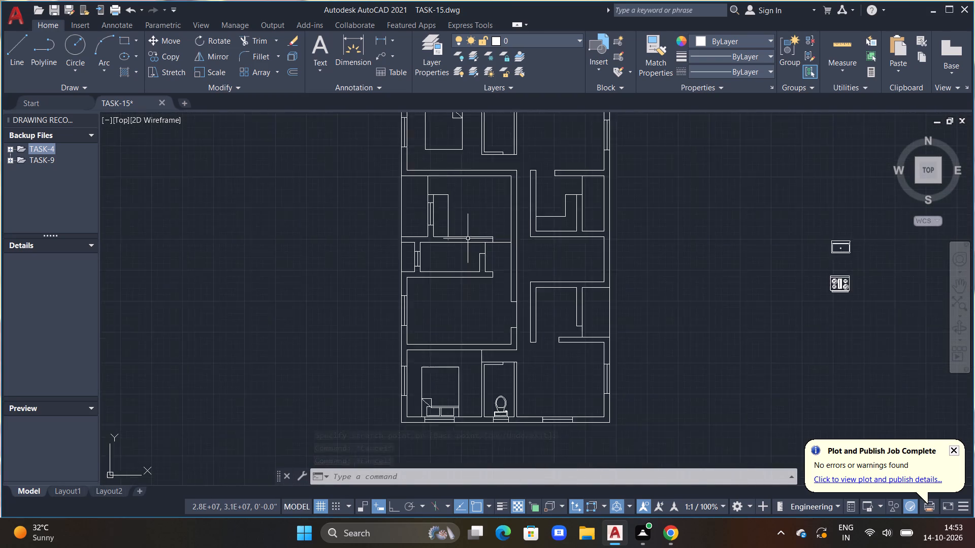
scroll(466, 239, "down", 1)
middle_click_drag(475, 257, 357, 251)
scroll(523, 267, "up", 2)
scroll(576, 278, "down", 1)
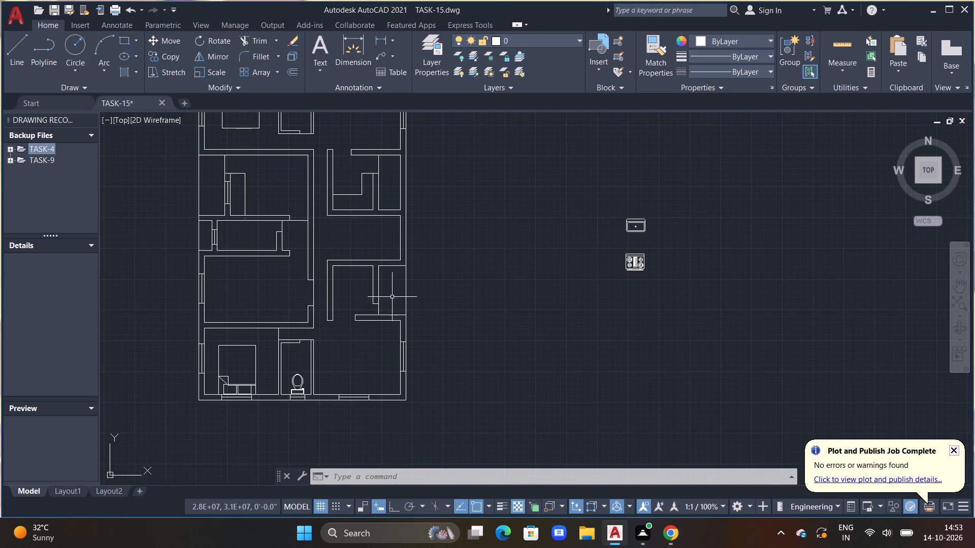
middle_click_drag(402, 234, 474, 257)
Rotate the stove symbol beside the plan 180° about the upper end of its right edge.
left_click(709, 276)
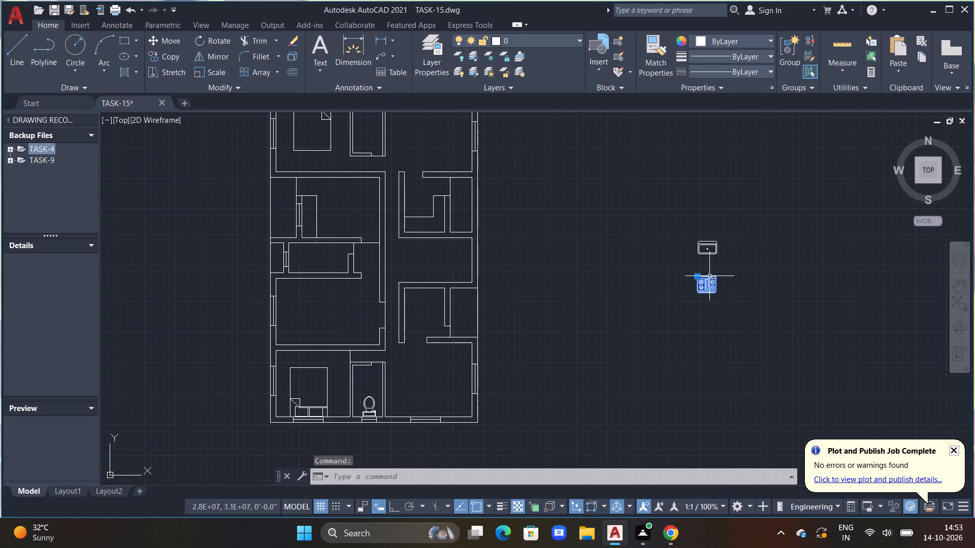
key("e")
key("BackSpace")
type("RO")
key("space")
left_click_drag(713, 279, 713, 284)
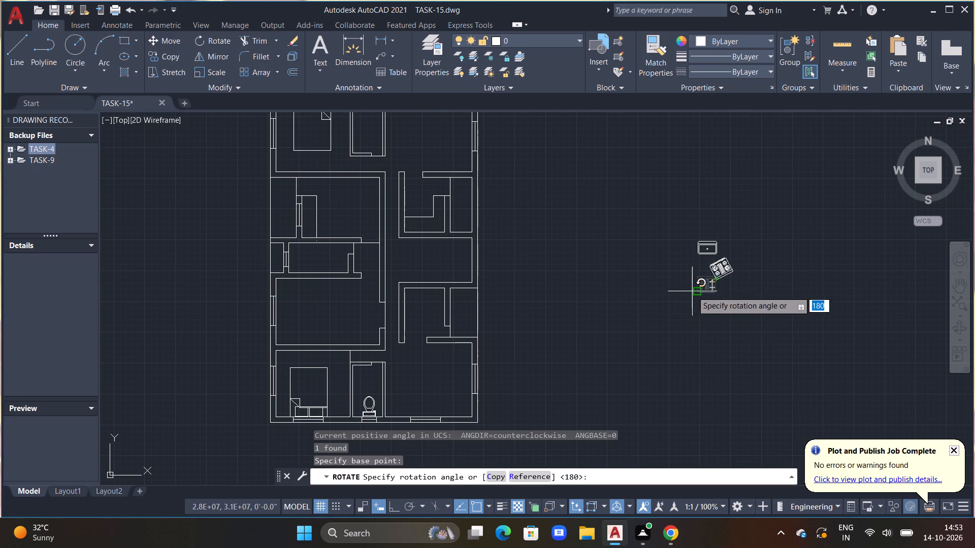
scroll(703, 278, "up", 4)
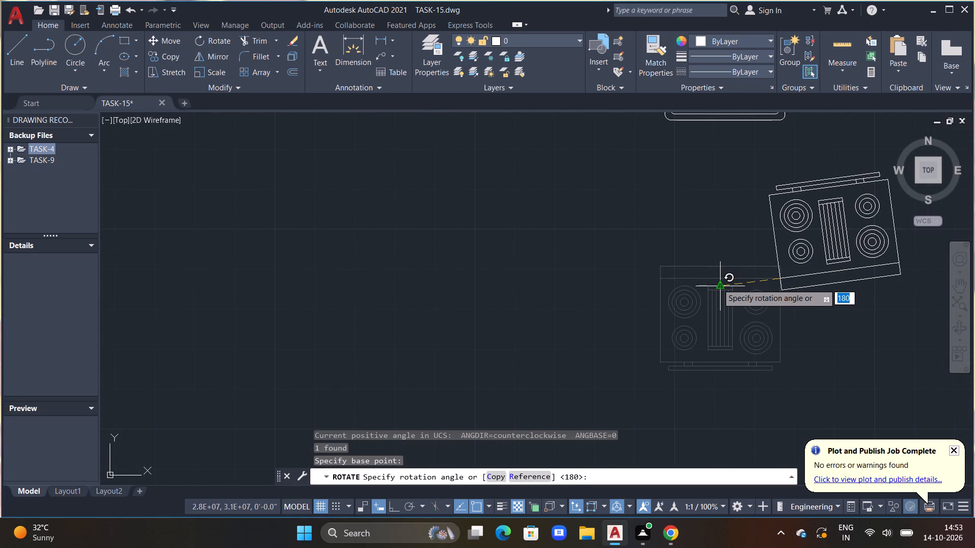
left_click(718, 280)
Copy the stove symbol by its lower-left corner onto the right-hand kitchen counter, just above the wall along the counter's bottom.
left_click(782, 291)
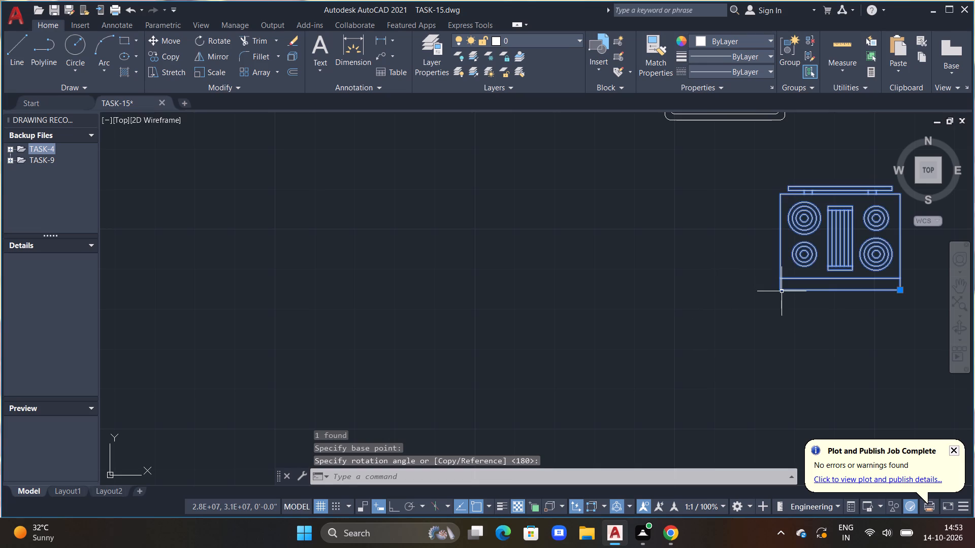
type("CO M")
key("space")
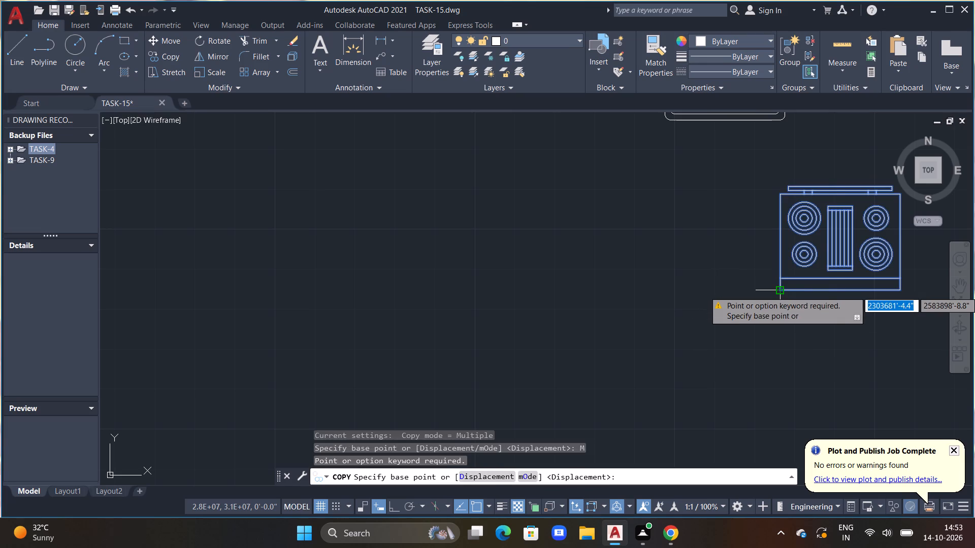
left_click_drag(780, 291, 595, 268)
scroll(463, 270, "down", 5)
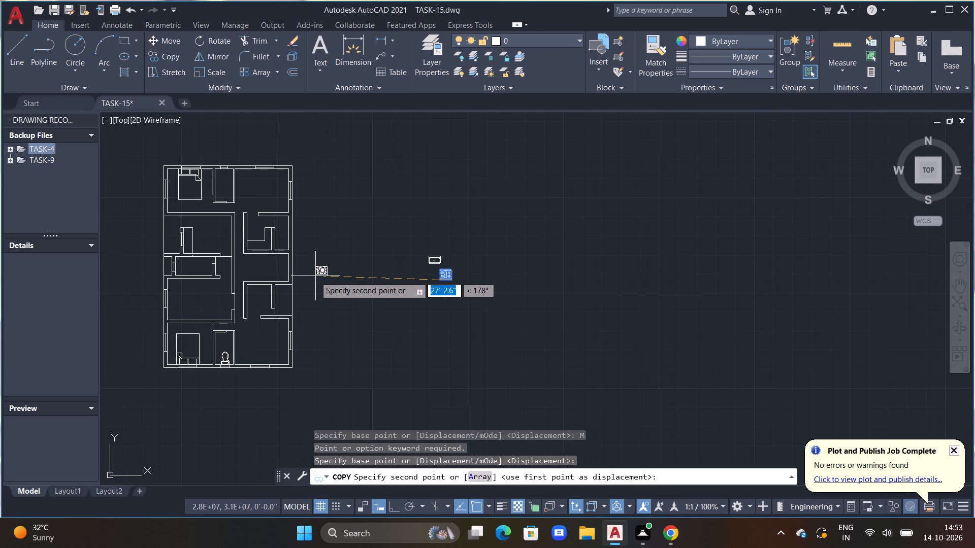
middle_click_drag(314, 276, 398, 302)
scroll(344, 283, "up", 4)
scroll(307, 260, "down", 2)
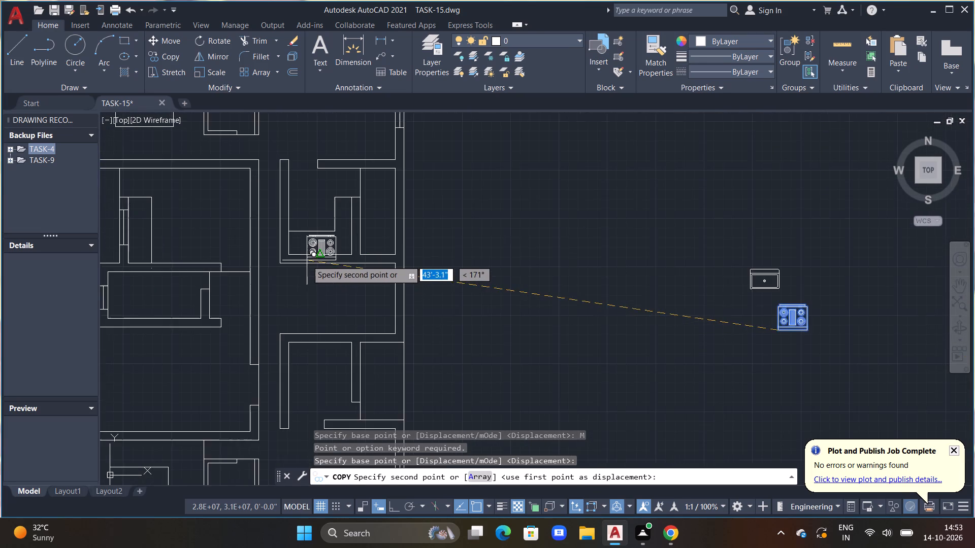
middle_click_drag(307, 260, 314, 295)
scroll(314, 295, "up", 4)
scroll(305, 280, "down", 2)
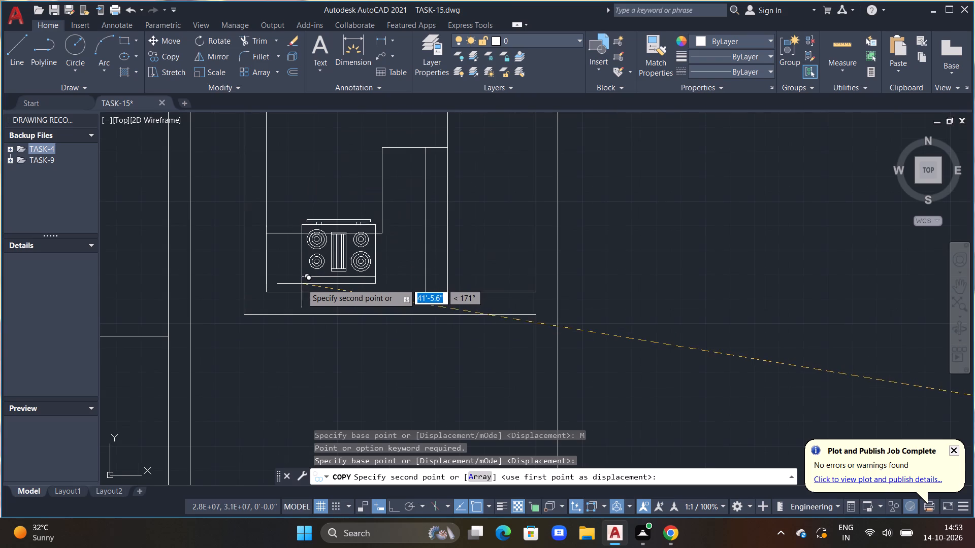
middle_click_drag(297, 290, 297, 272)
scroll(297, 270, "up", 3)
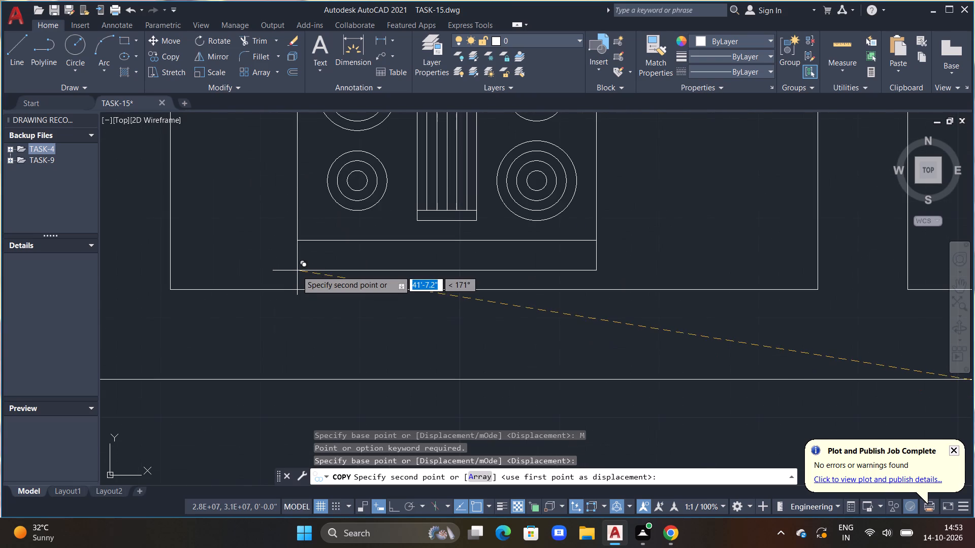
left_click(292, 279)
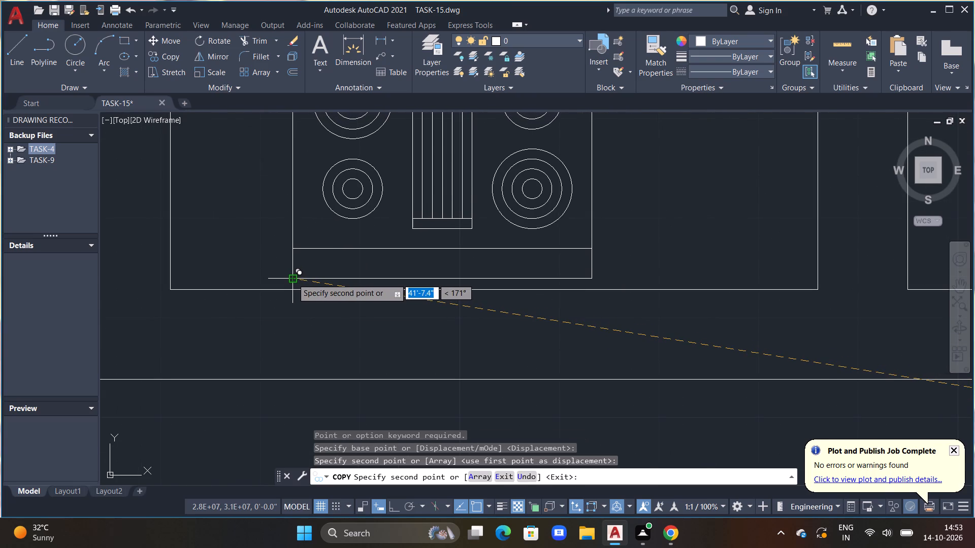
key("Escape")
Move the horizontal front edge of the right-hand kitchen counter upward so it clears the stove's handle.
scroll(292, 279, "down", 4)
middle_click_drag(368, 278, 377, 293)
scroll(388, 268, "up", 3)
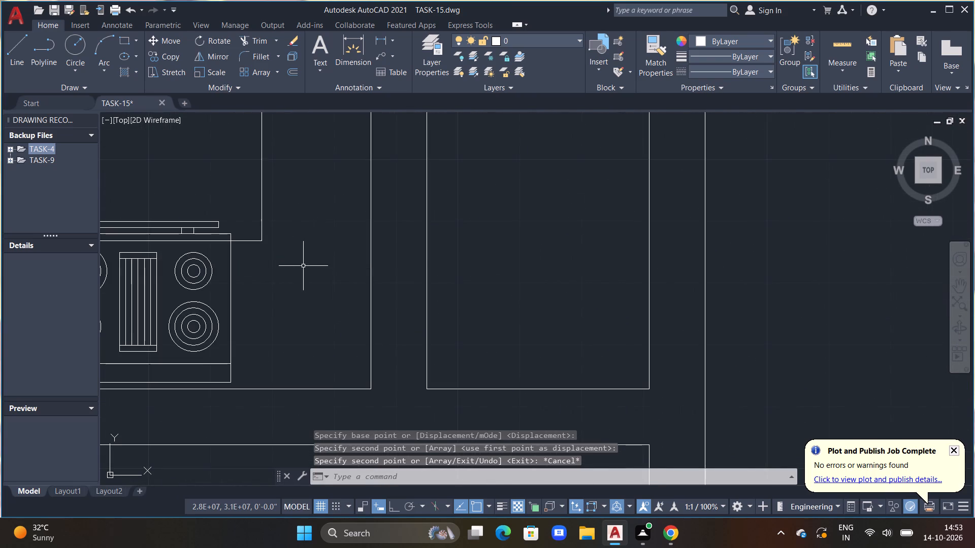
middle_click_drag(307, 268, 510, 302)
left_click(456, 276)
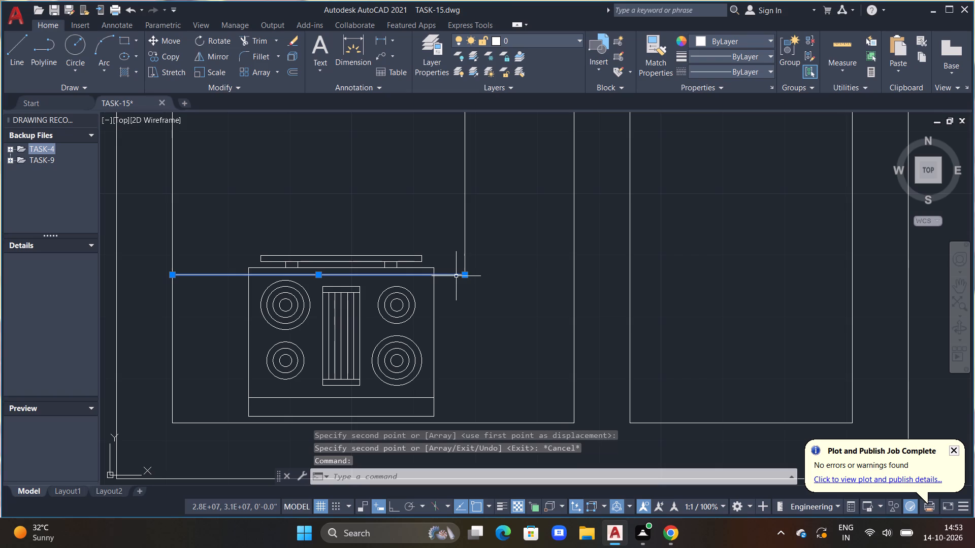
type("M")
key("space")
left_click(457, 280)
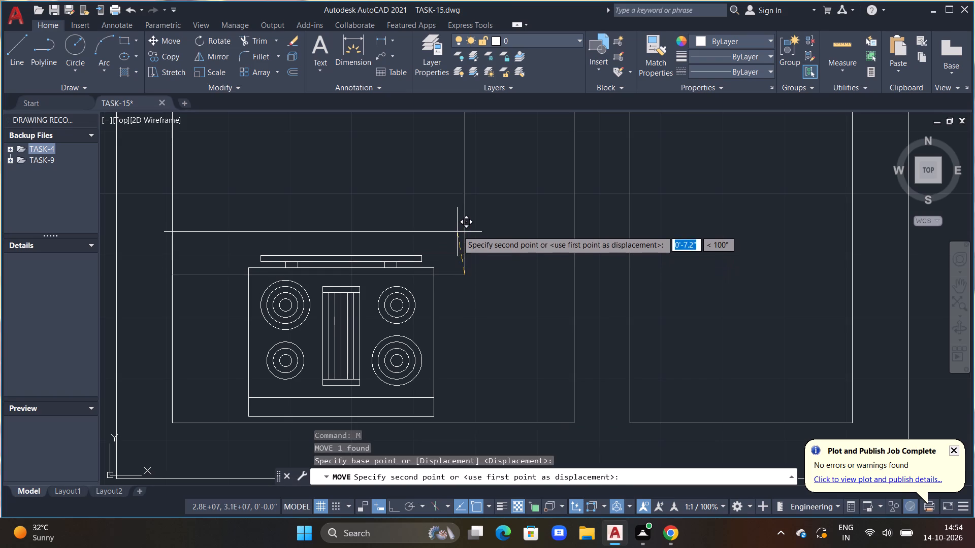
left_click(457, 228)
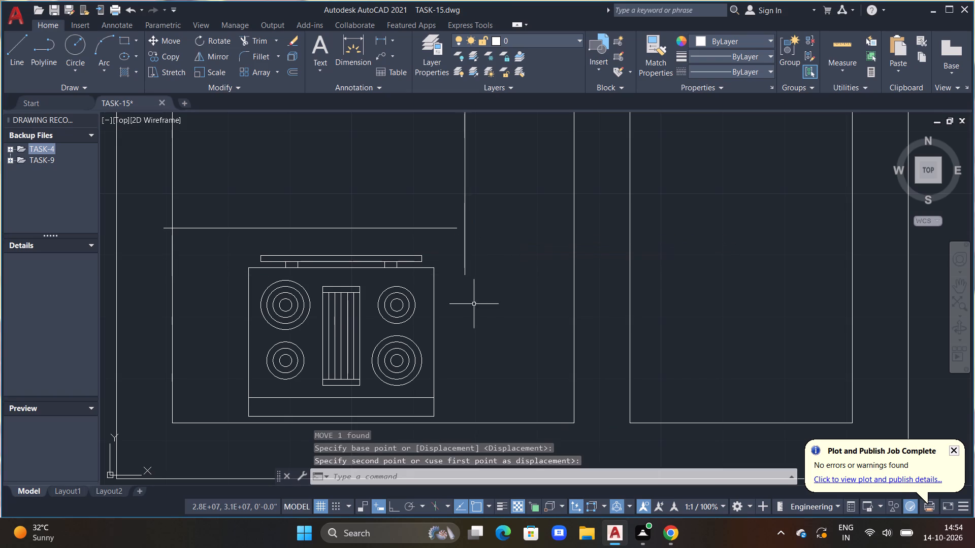
Stretch both ends of the moved counter edge to meet the counter's vertical edge and the kitchen's inner wall line.
left_click(431, 228)
left_click(458, 229)
left_click(464, 230)
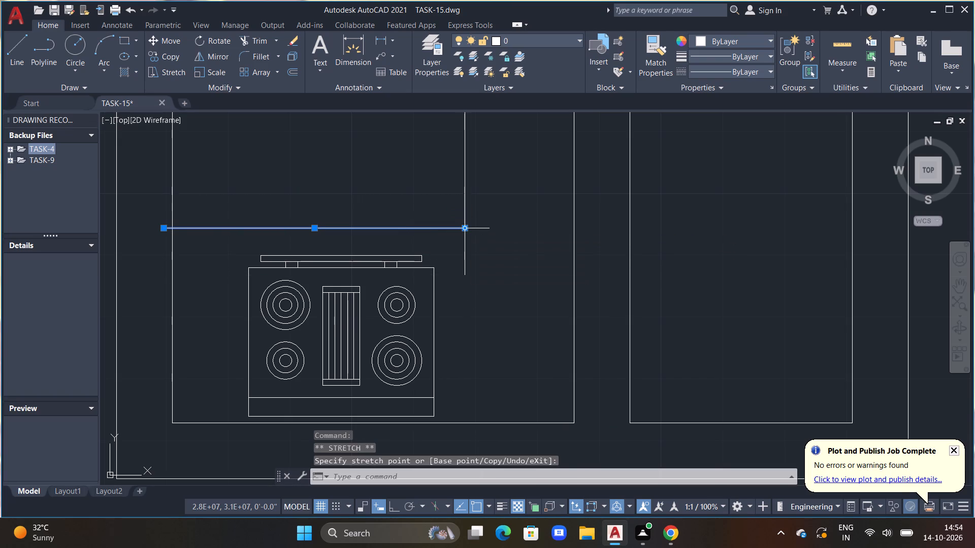
left_click(164, 229)
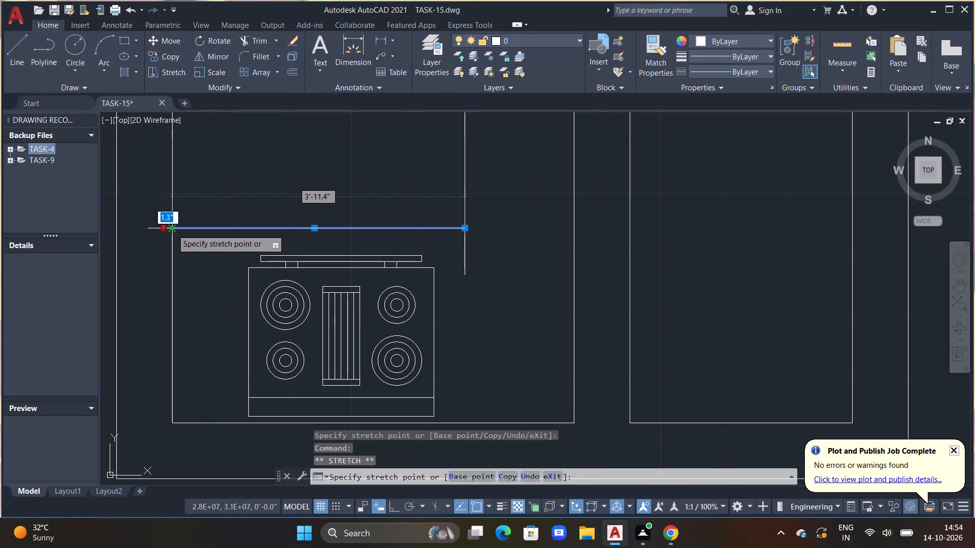
left_click(172, 229)
scroll(476, 277, "down", 1)
scroll(476, 277, "up", 2)
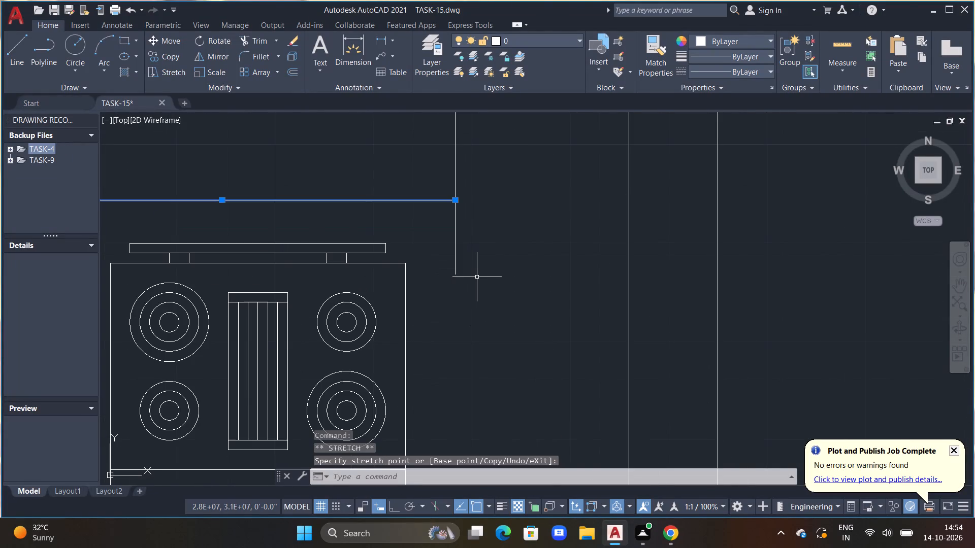
key("Escape")
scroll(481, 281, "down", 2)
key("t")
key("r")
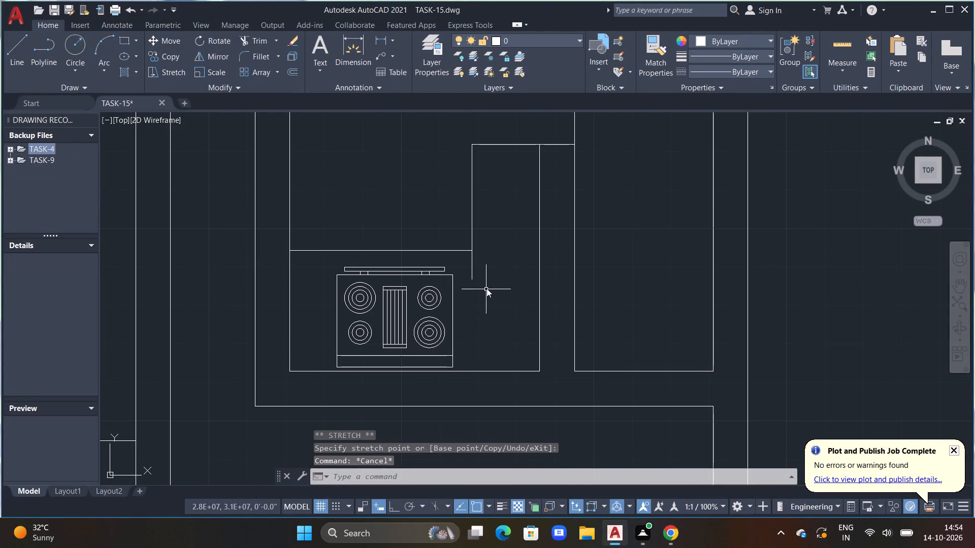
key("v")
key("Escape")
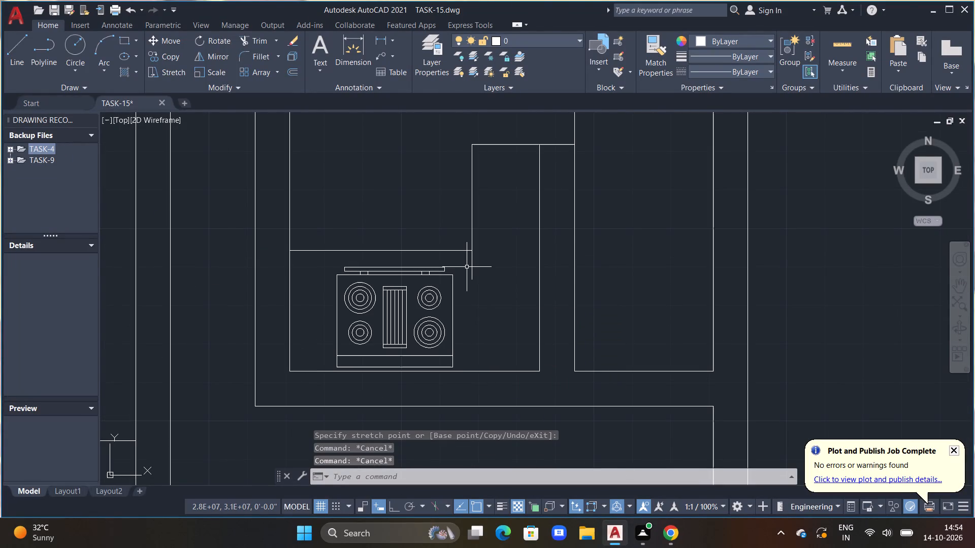
Trim the leftover stub of the counter's vertical edge below the moved horizontal edge, beside the stove.
key("t")
type("R")
key("space")
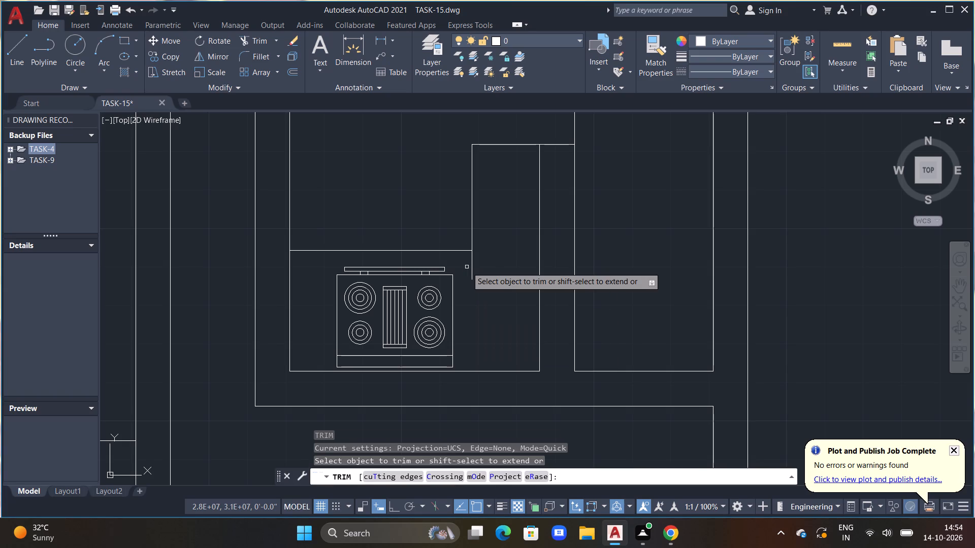
left_click_drag(438, 186, 450, 230)
left_click_drag(467, 264, 501, 258)
scroll(483, 259, "down", 3)
key("Escape")
scroll(488, 276, "down", 1)
key("Escape")
key("Escape")
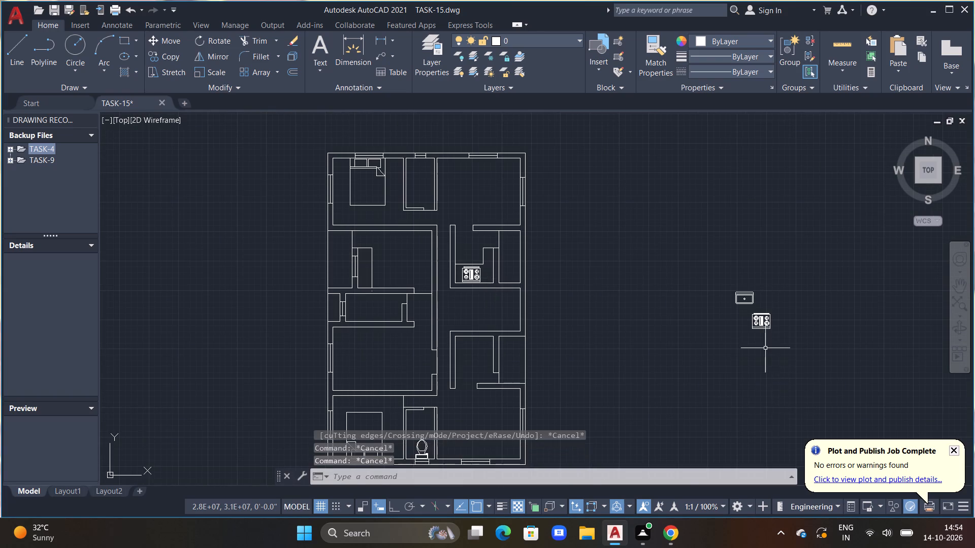
Move the long vertical edge of the left-hand kitchen counter about 1 ft right, away from the window wall.
scroll(765, 348, "up", 2)
scroll(178, 252, "down", 2)
middle_click_drag(180, 255, 441, 275)
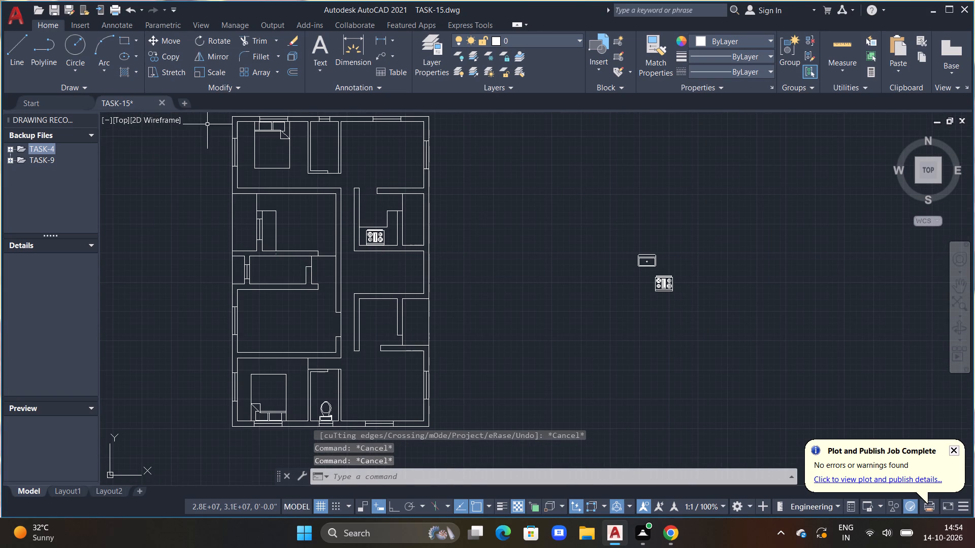
scroll(198, 127, "up", 1)
scroll(328, 277, "up", 1)
left_click(318, 284)
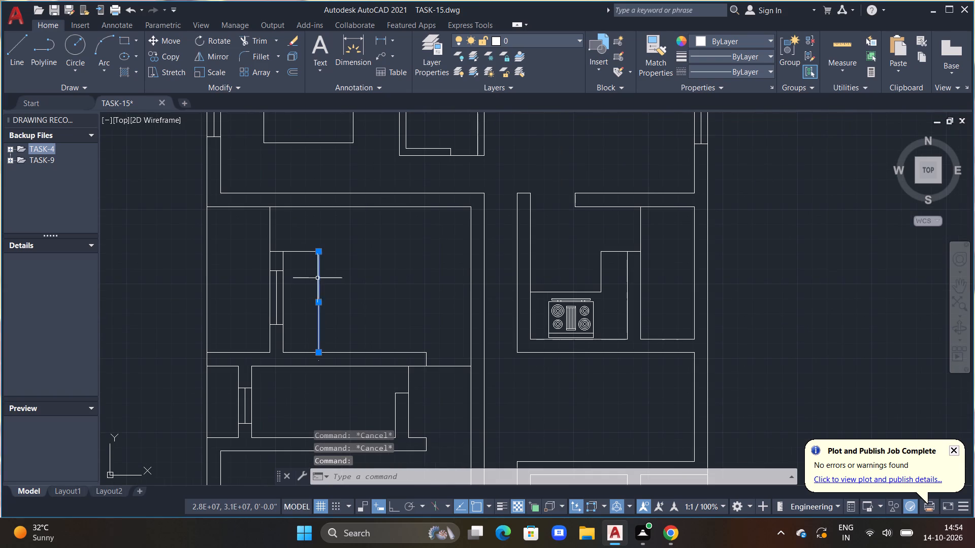
key("m")
key("space")
left_click(310, 275)
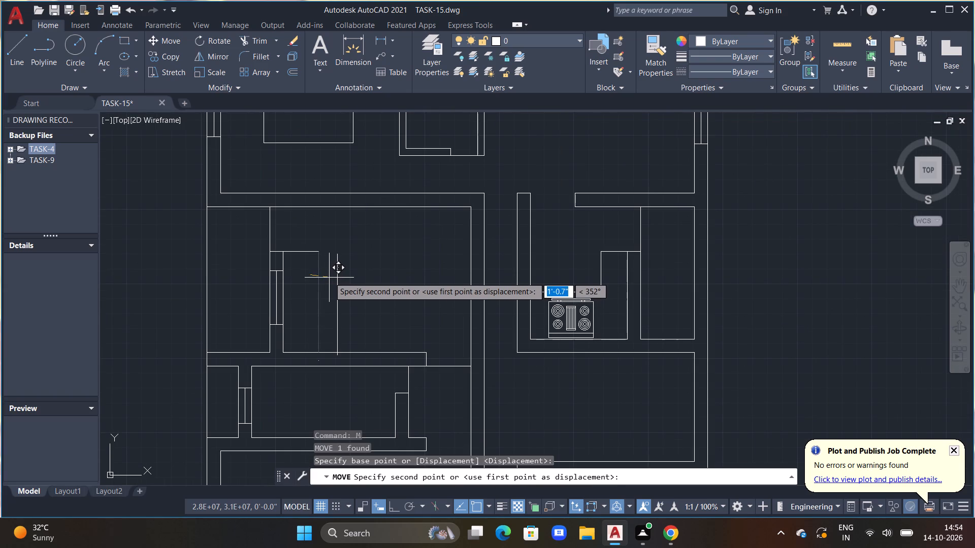
left_click(329, 275)
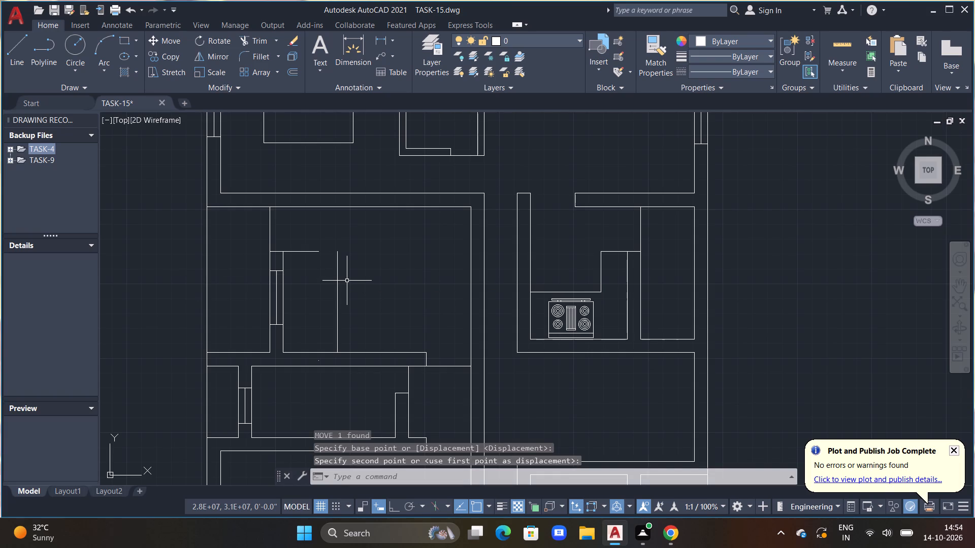
Extend the top edge of the left-hand kitchen counter to meet its moved vertical edge.
type("EX")
key("space")
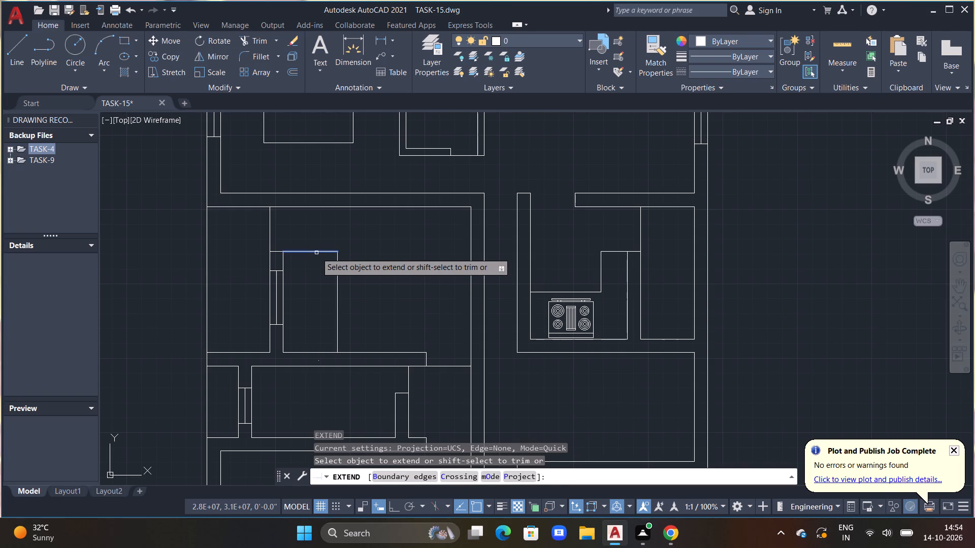
left_click(316, 253)
key("Escape")
Rotate the stove symbol beside the plan about 91° counterclockwise around the sink symbol's lower-right corner.
scroll(450, 297, "down", 2)
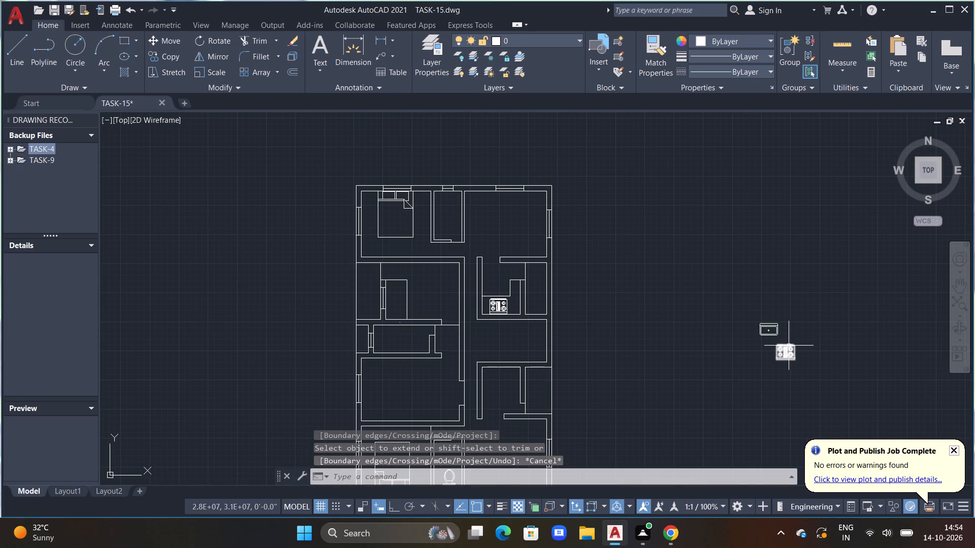
left_click(789, 346)
key("r")
type("O")
key("space")
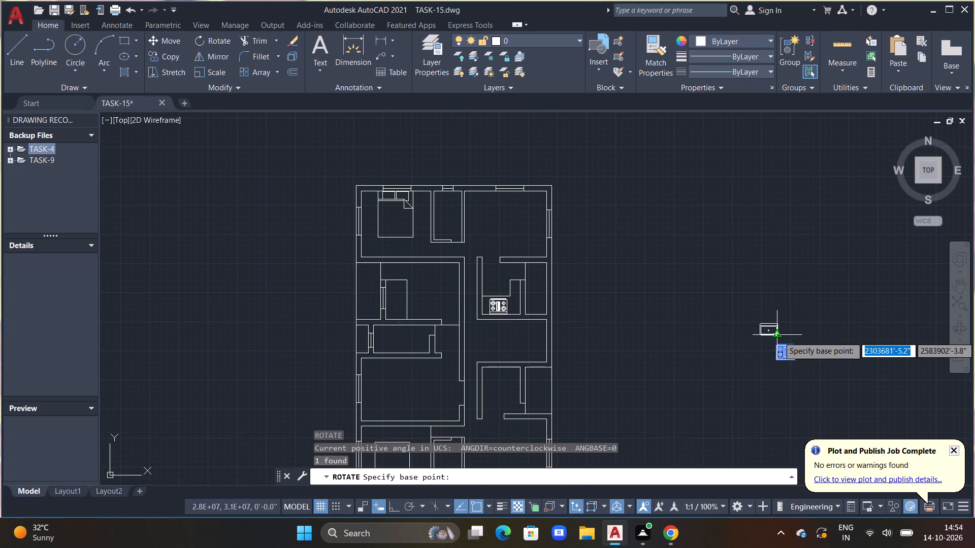
left_click_drag(778, 336, 784, 348)
scroll(753, 366, "up", 4)
middle_click_drag(798, 324, 557, 525)
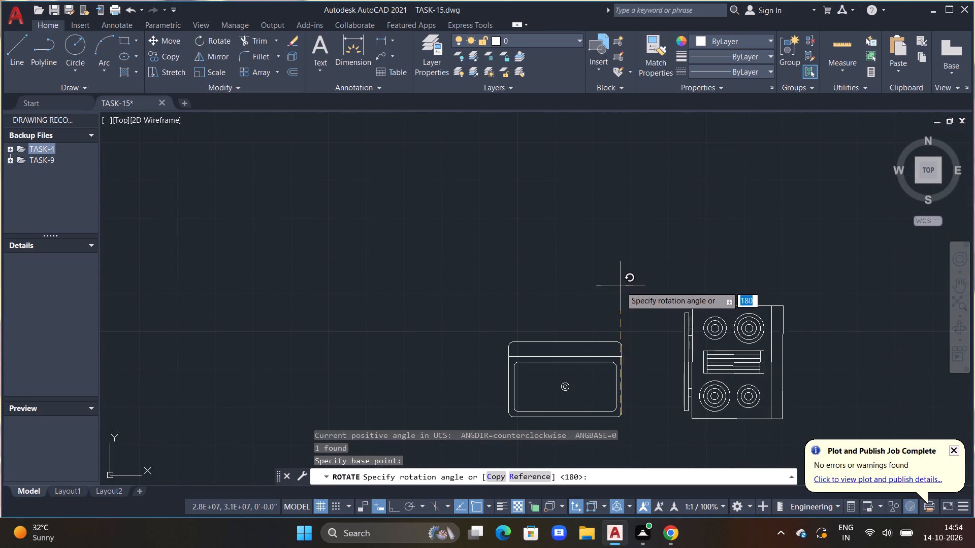
left_click(619, 285)
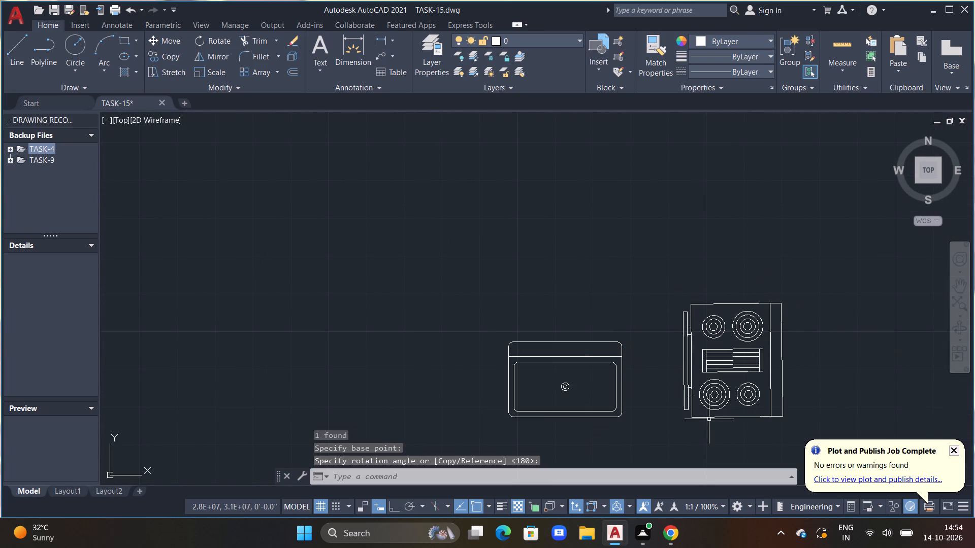
Move the rotated stove by its lower-left corner onto the left-hand kitchen counter's bottom end, beside the window wall.
left_click(704, 419)
type("M")
key("space")
left_click_drag(703, 419, 597, 412)
scroll(443, 387, "down", 3)
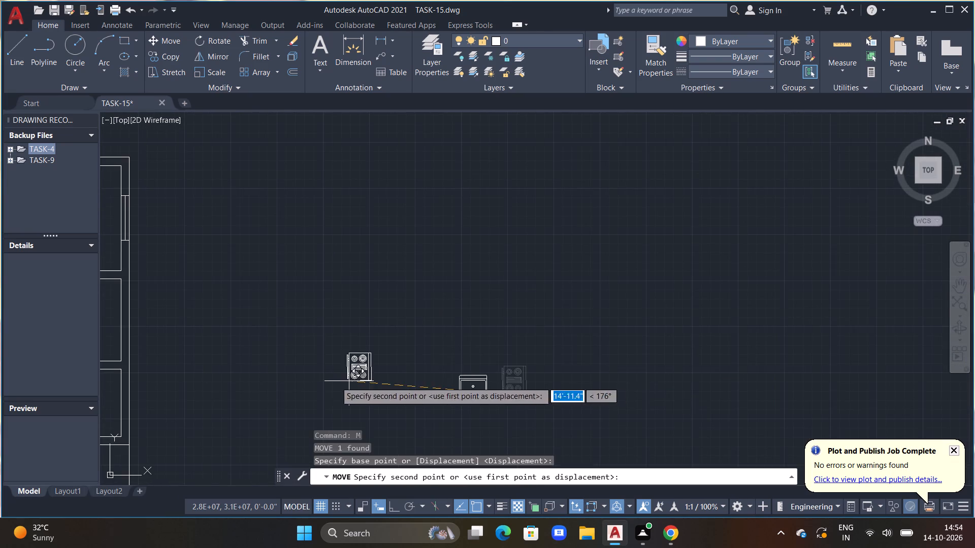
middle_click_drag(332, 382, 702, 355)
middle_click_drag(335, 349, 355, 340)
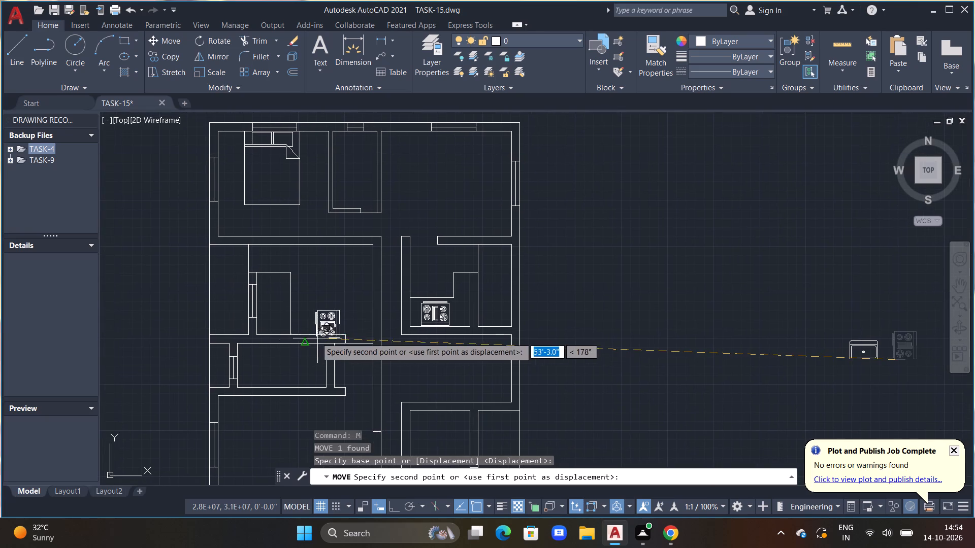
scroll(251, 329, "up", 4)
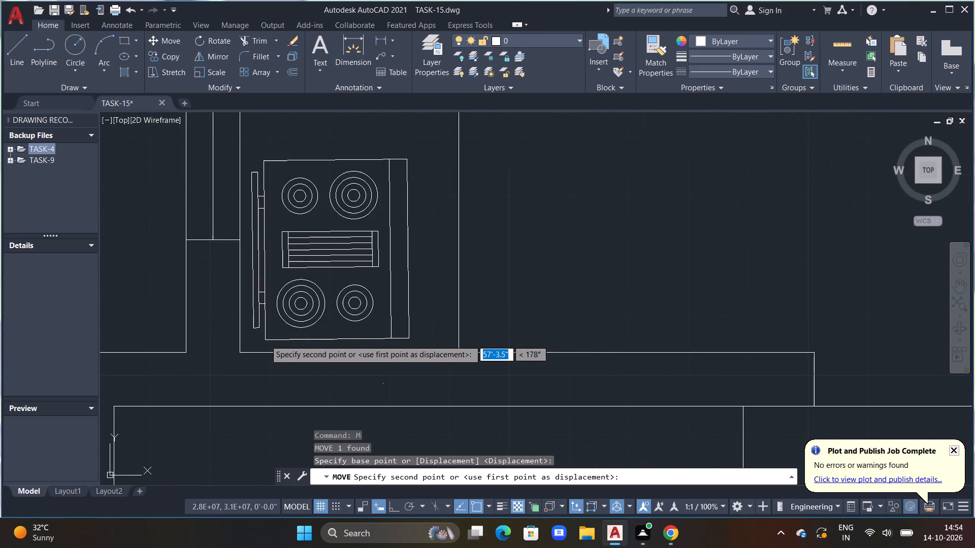
scroll(268, 339, "up", 1)
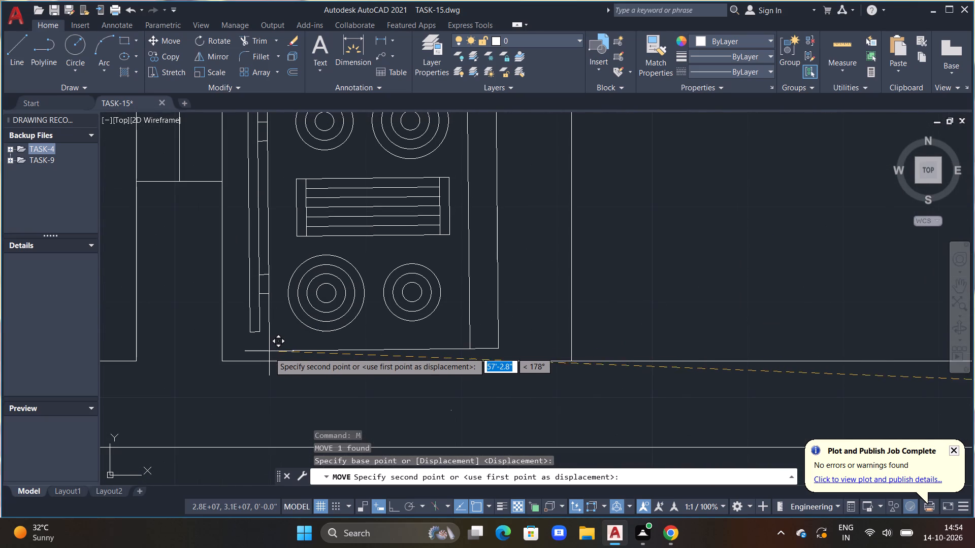
left_click(271, 353)
Rotate the sink symbol beside the plan 90° counterclockwise around its upper-left corner.
scroll(285, 339, "down", 4)
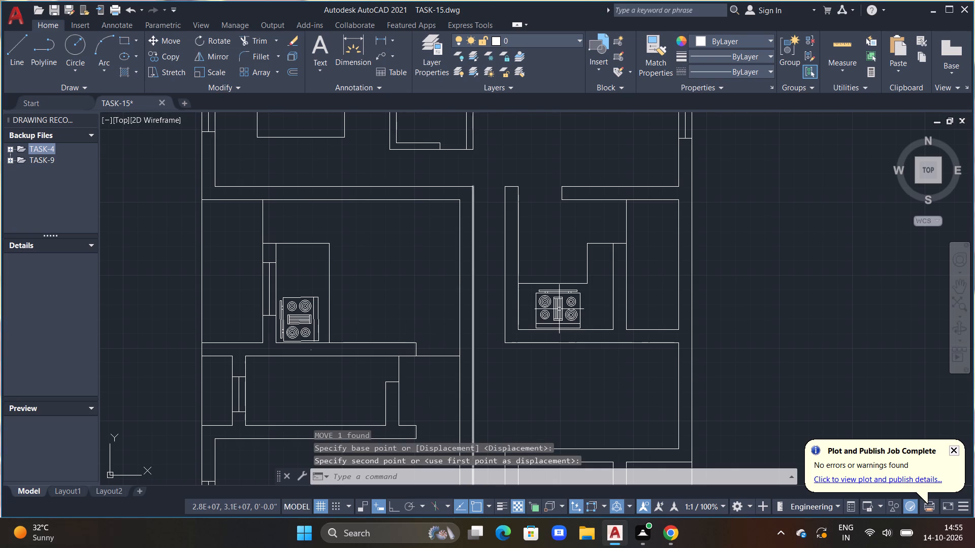
scroll(550, 280, "down", 2)
middle_click_drag(628, 303, 504, 289)
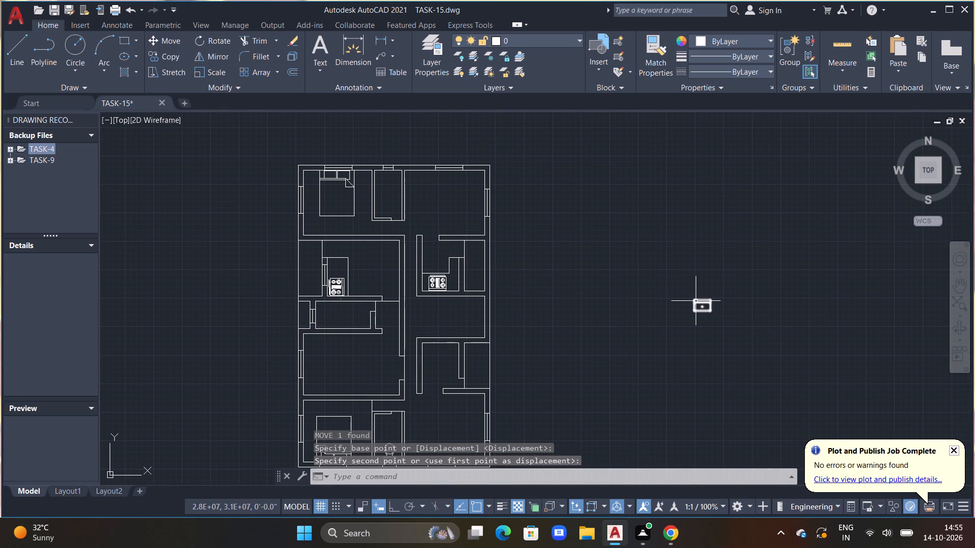
left_click(696, 301)
type("RO")
key("space")
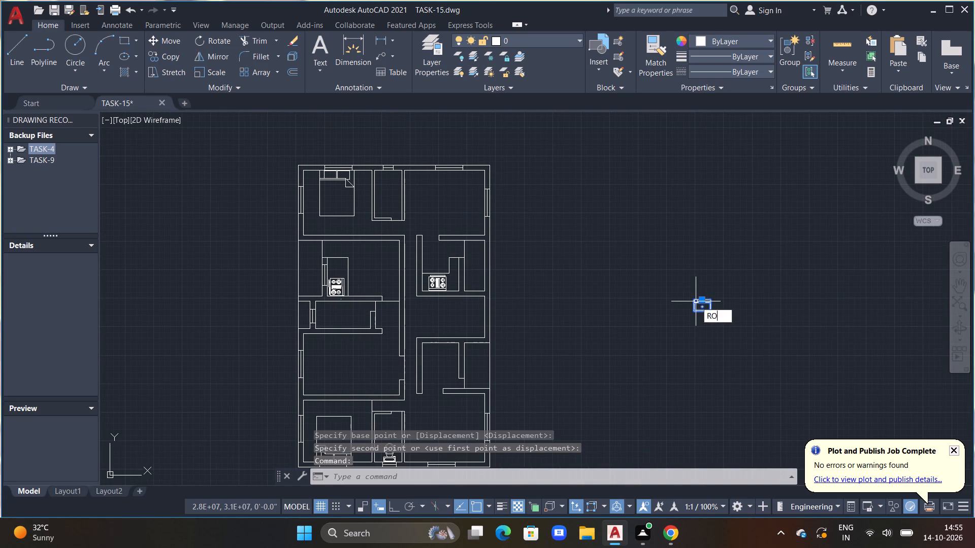
left_click_drag(695, 301, 694, 314)
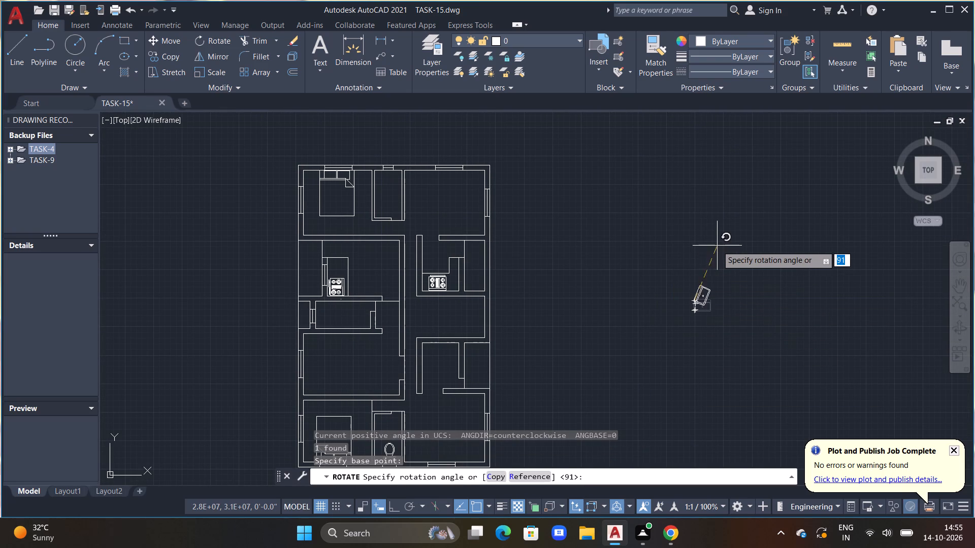
left_click(695, 244)
Copy the upright sink by its top edge onto the left-hand kitchen counter, just above the stove.
left_click(699, 286)
type("CO M")
key("space")
left_click(699, 286)
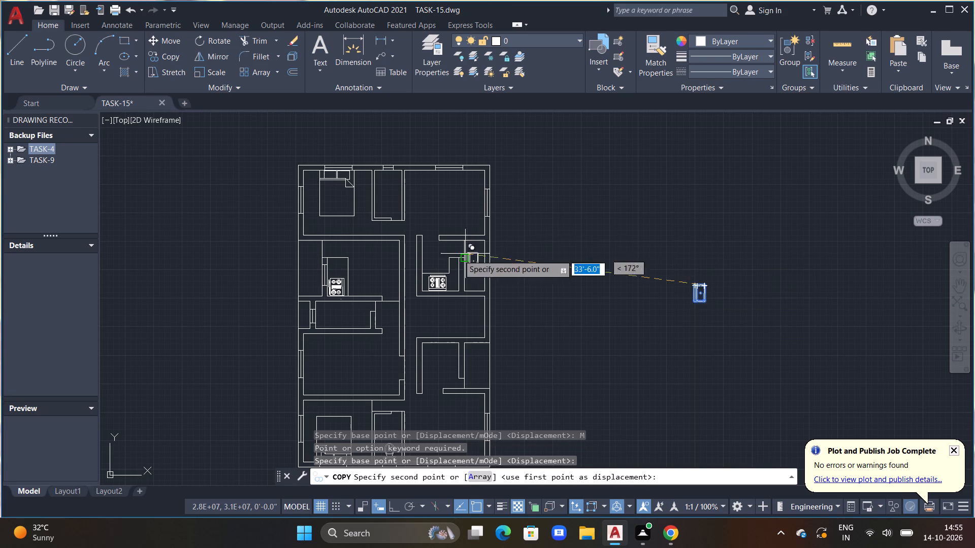
scroll(330, 262, "up", 3)
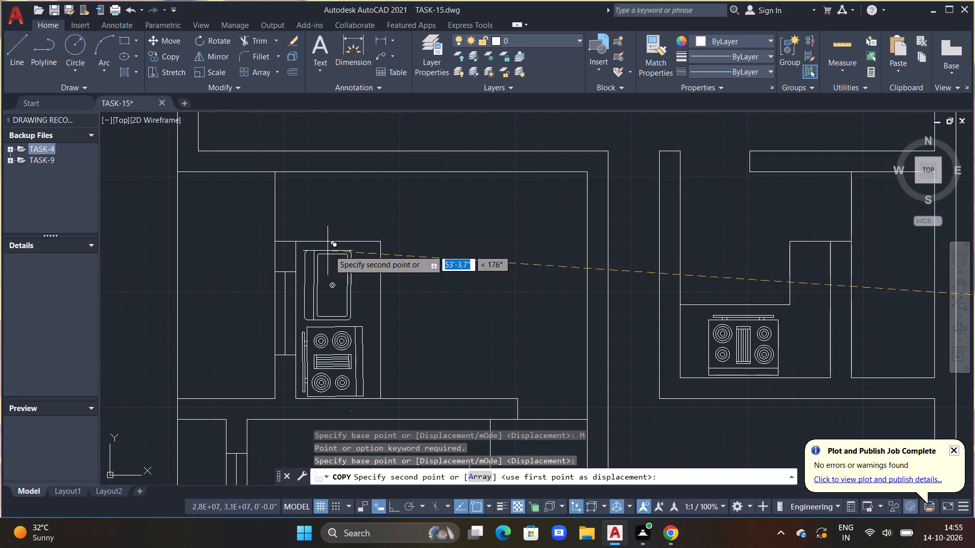
left_click(330, 250)
scroll(513, 290, "down", 2)
middle_click_drag(663, 289, 606, 280)
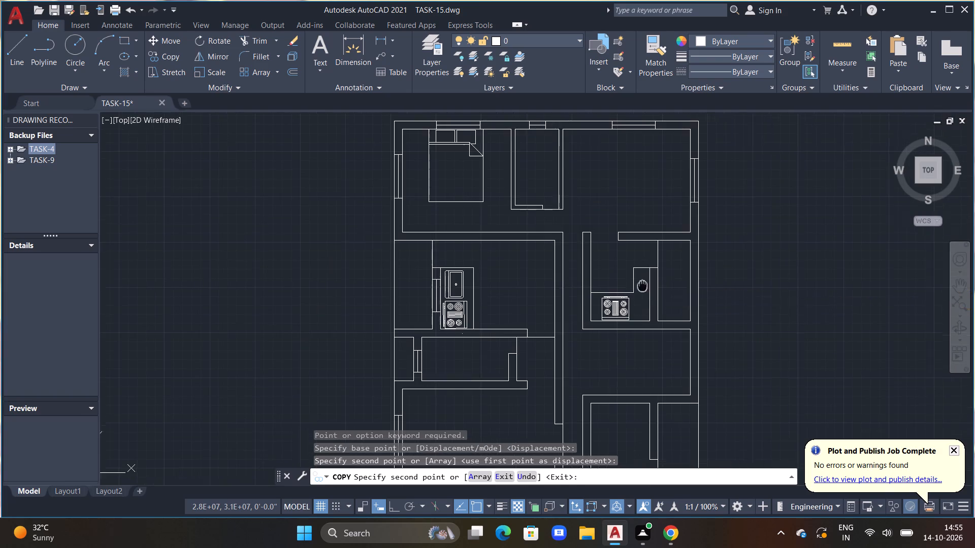
middle_click_drag(606, 280, 593, 277)
scroll(577, 276, "up", 4)
scroll(605, 300, "down", 2)
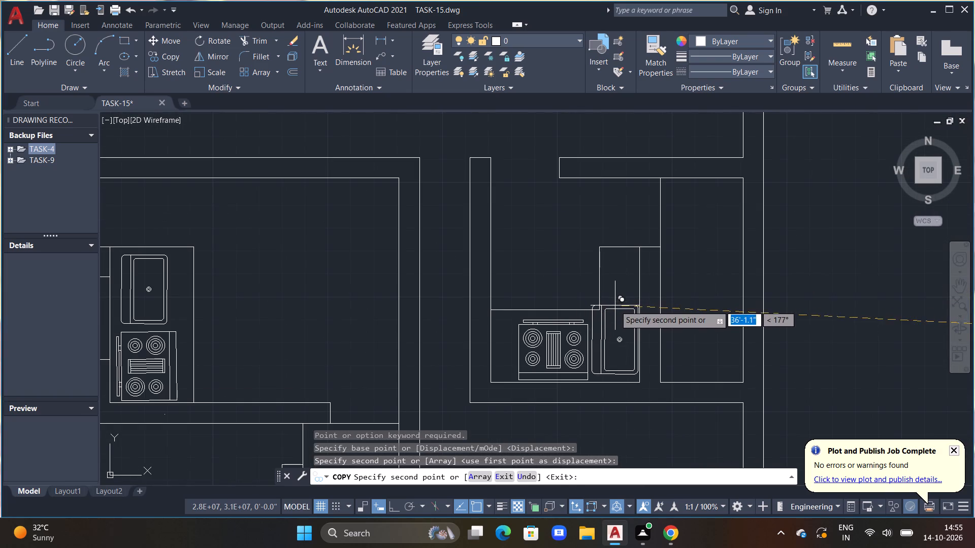
scroll(766, 287, "down", 2)
key("Escape")
Rotate the remaining sink symbol beside the plan about 180° around its upper-left corner.
middle_click_drag(868, 297, 841, 284)
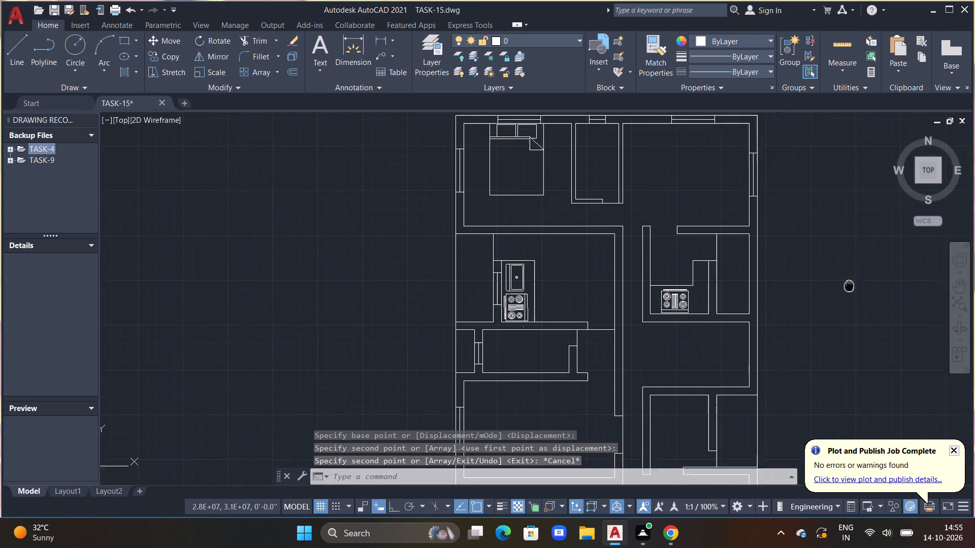
middle_click_drag(841, 284, 625, 248)
left_click(846, 263)
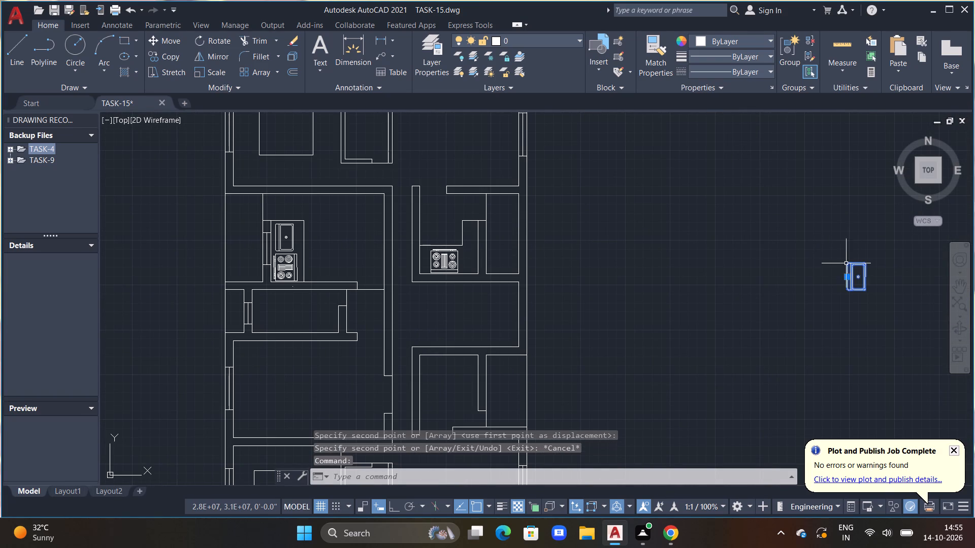
type("RO")
key("space")
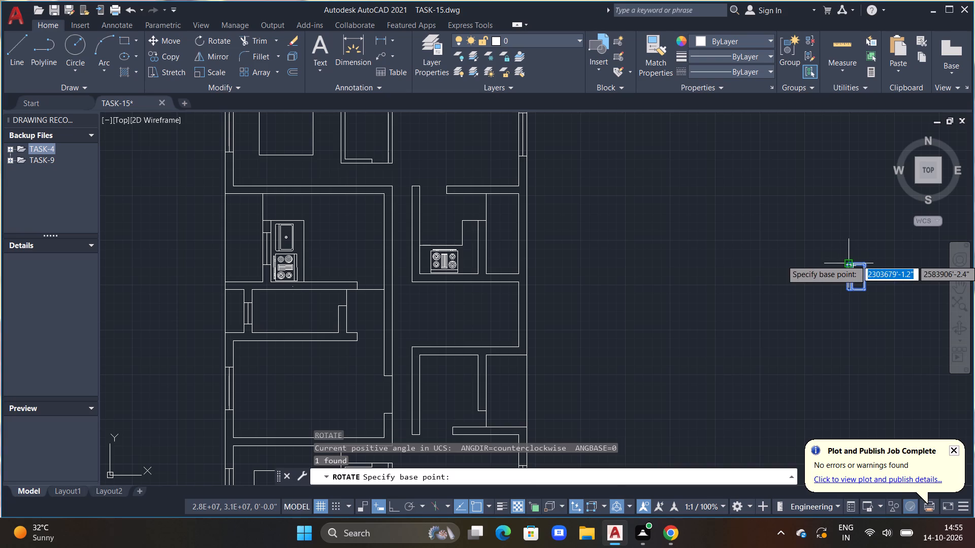
left_click_drag(846, 260, 851, 260)
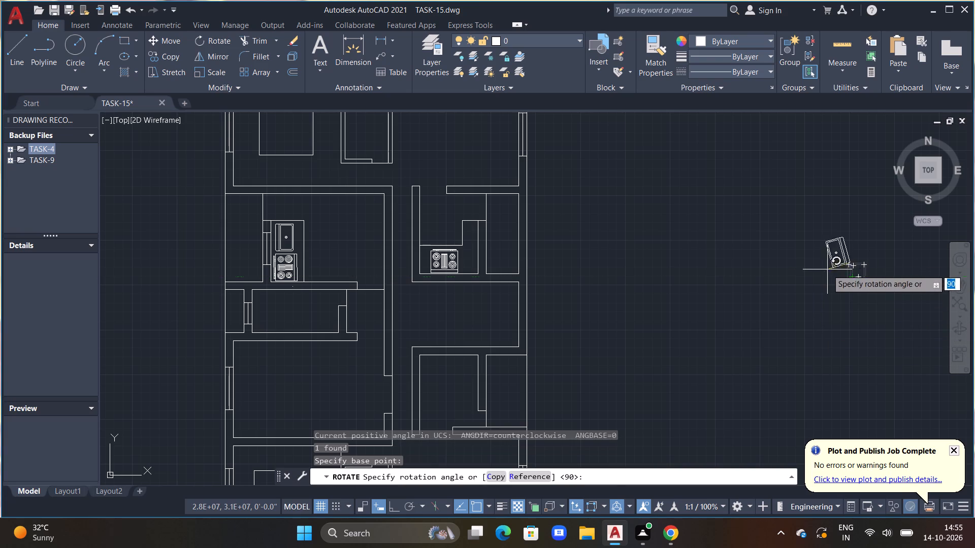
scroll(858, 271, "up", 5)
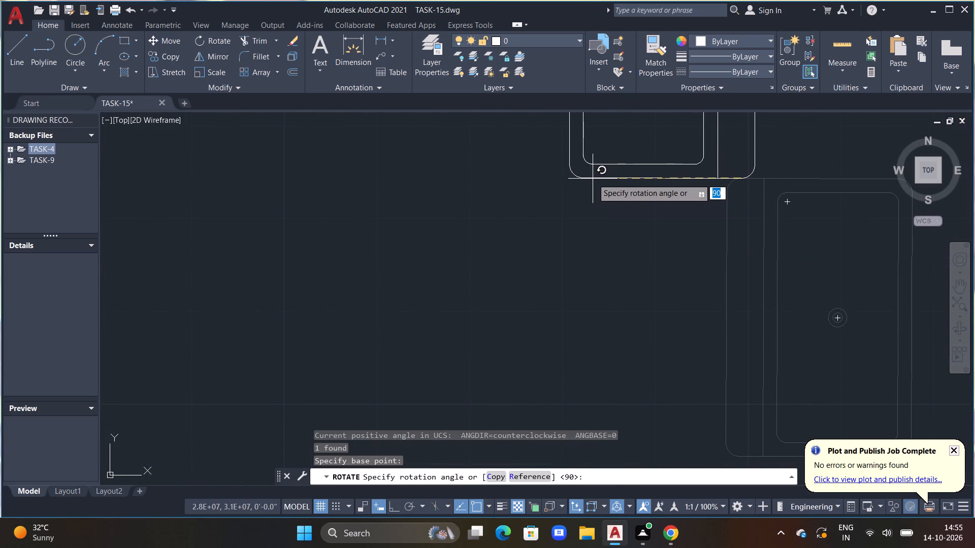
left_click(591, 178)
Move the rotated sink from beside the plan onto the short upright section of the right-hand kitchen counter.
scroll(590, 183, "down", 5)
middle_click_drag(607, 215, 729, 234)
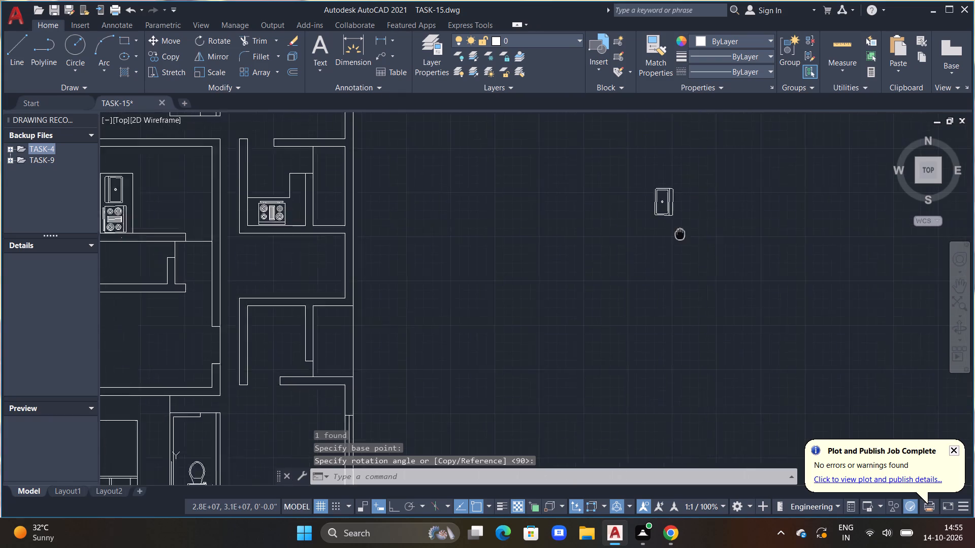
middle_click_drag(729, 234, 797, 231)
left_click(784, 202)
key("m")
key("space")
left_click_drag(766, 211, 631, 225)
scroll(421, 212, "up", 3)
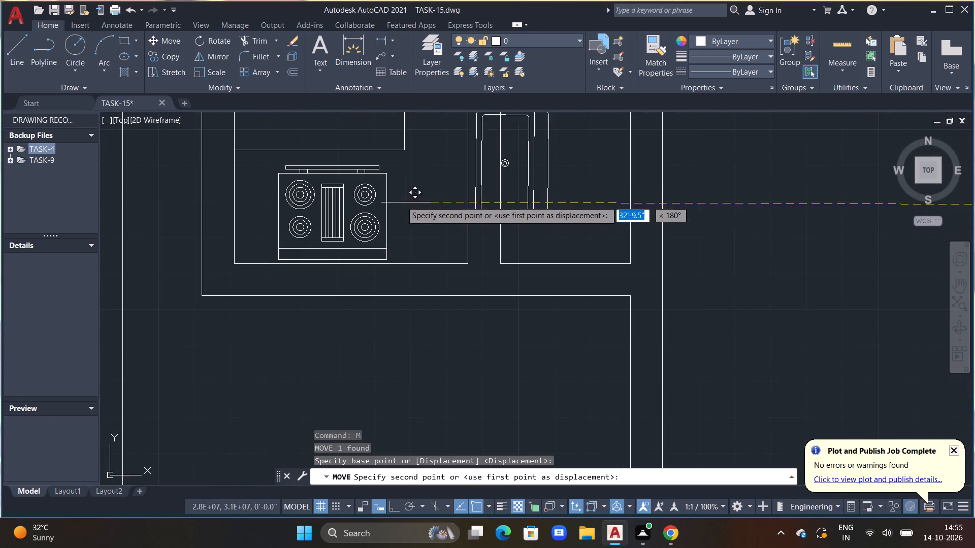
middle_click_drag(384, 206, 591, 300)
scroll(559, 263, "up", 2)
scroll(556, 266, "down", 3)
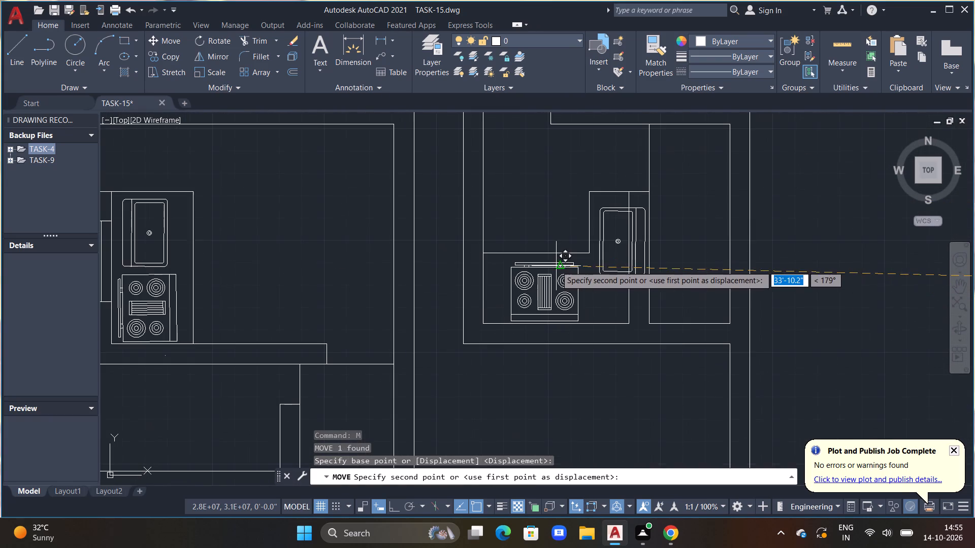
scroll(543, 265, "up", 1)
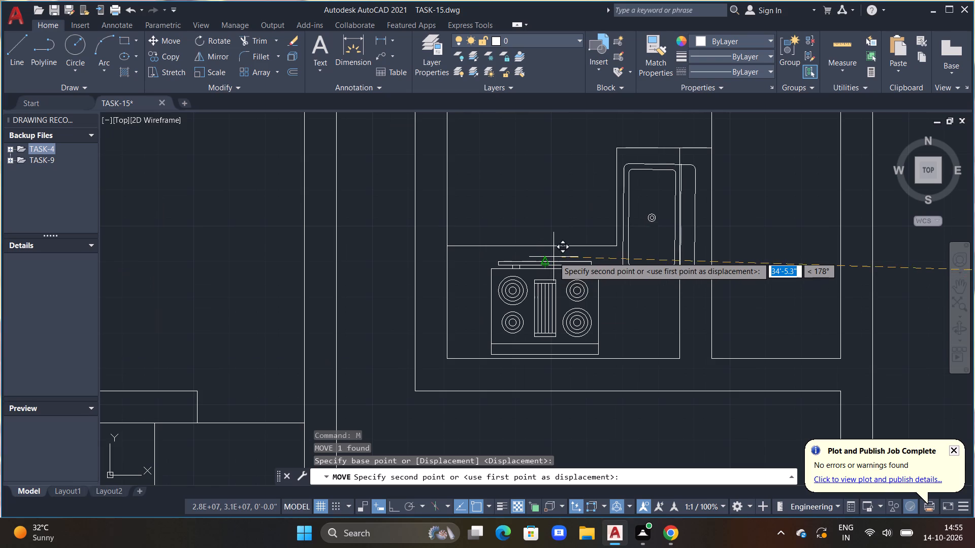
left_click(557, 255)
key("Escape")
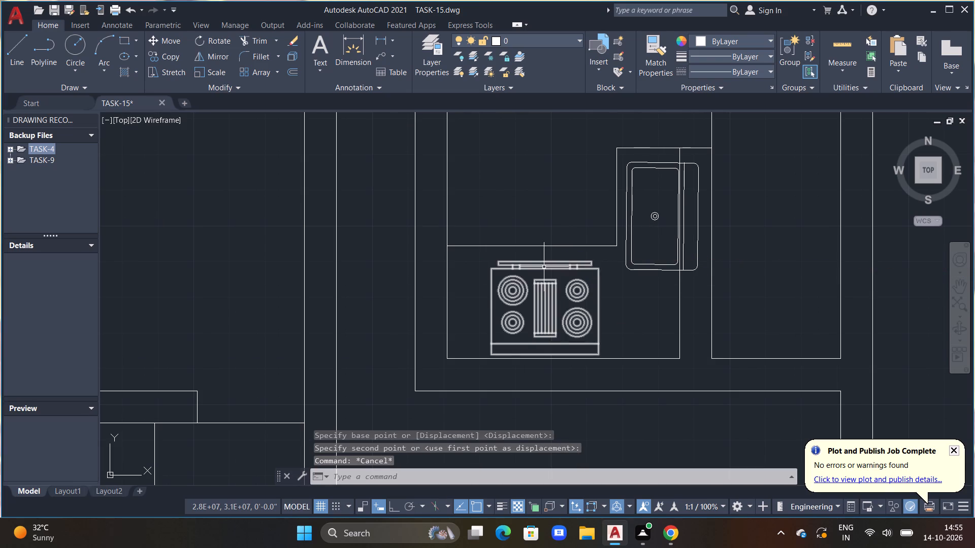
Set the X, Y and Z scale of the right-hand kitchen's sink block to 0.5.
left_click(624, 267)
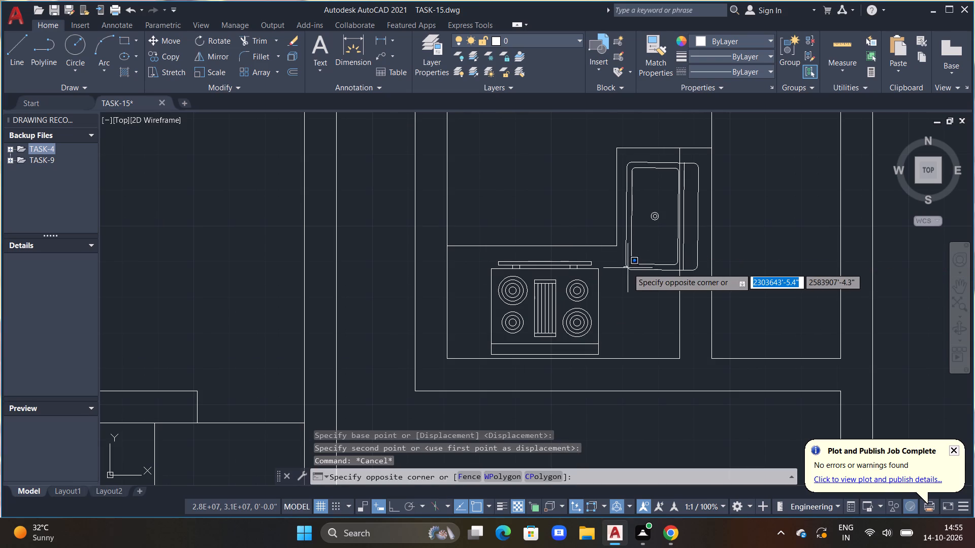
key("Escape")
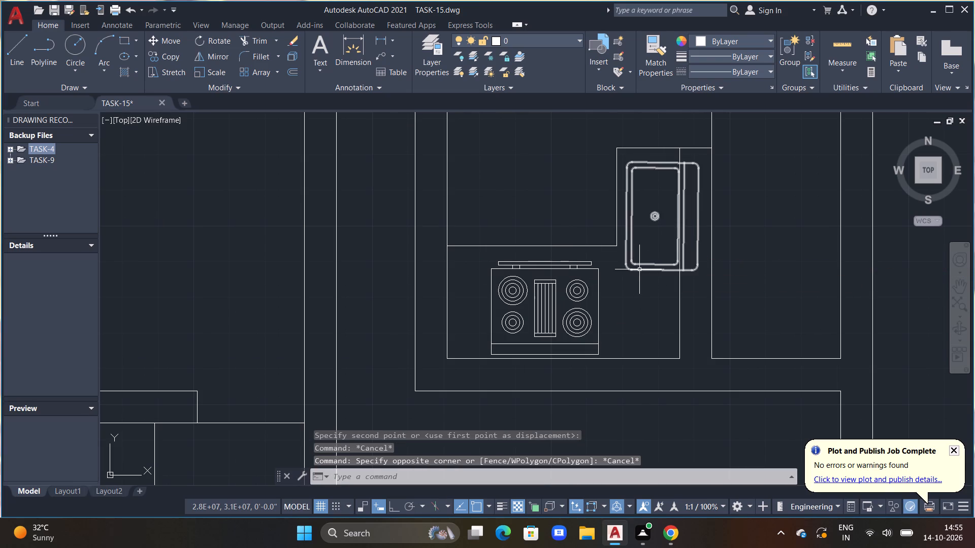
left_click(639, 269)
right_click(639, 269)
left_click(690, 496)
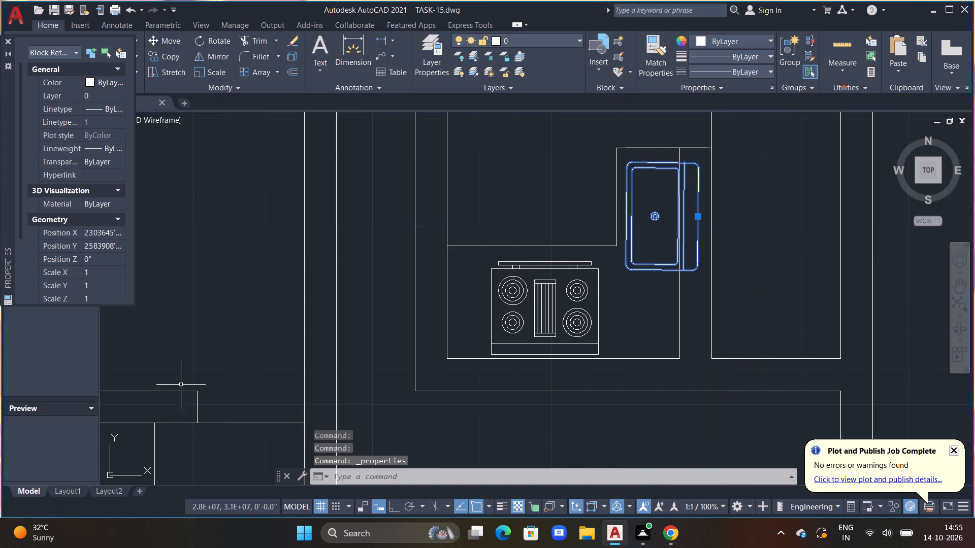
scroll(123, 298, "down", 1)
left_click(101, 214)
type("0.5")
left_click(99, 232)
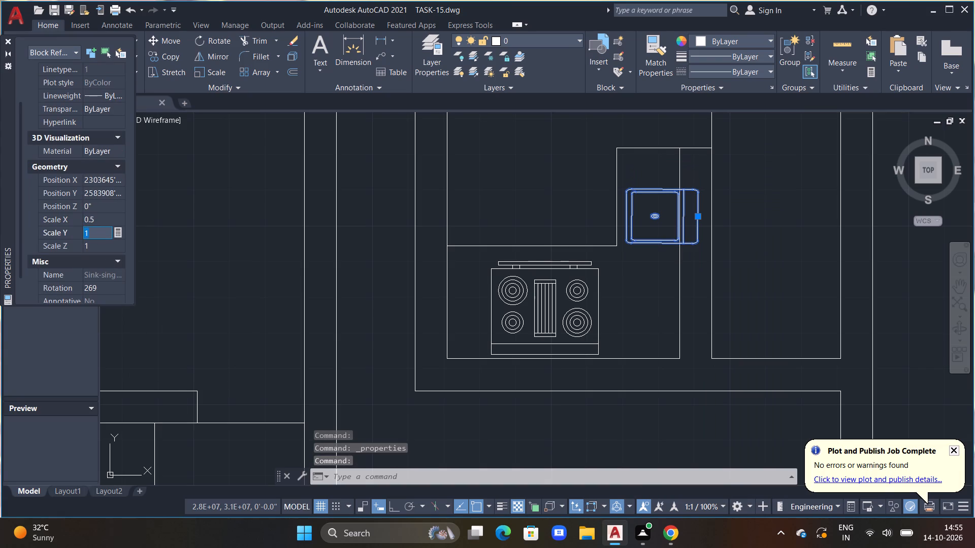
type("0.2")
key("BackSpace")
key("5")
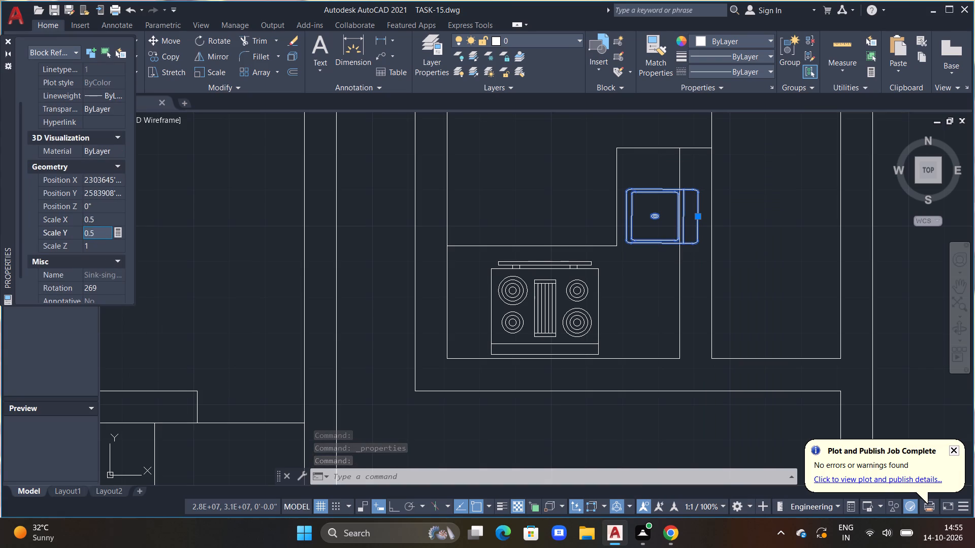
left_click(100, 250)
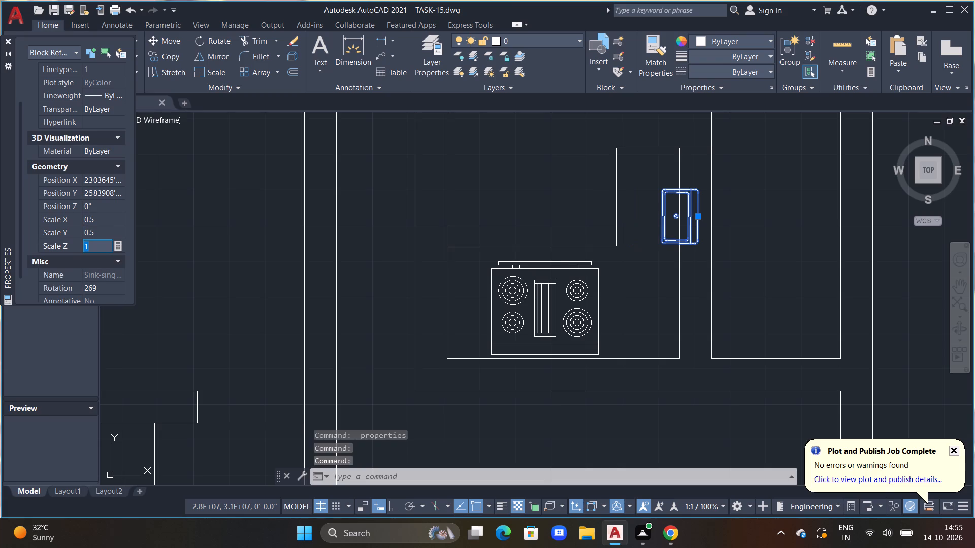
type("0.5")
key("Return")
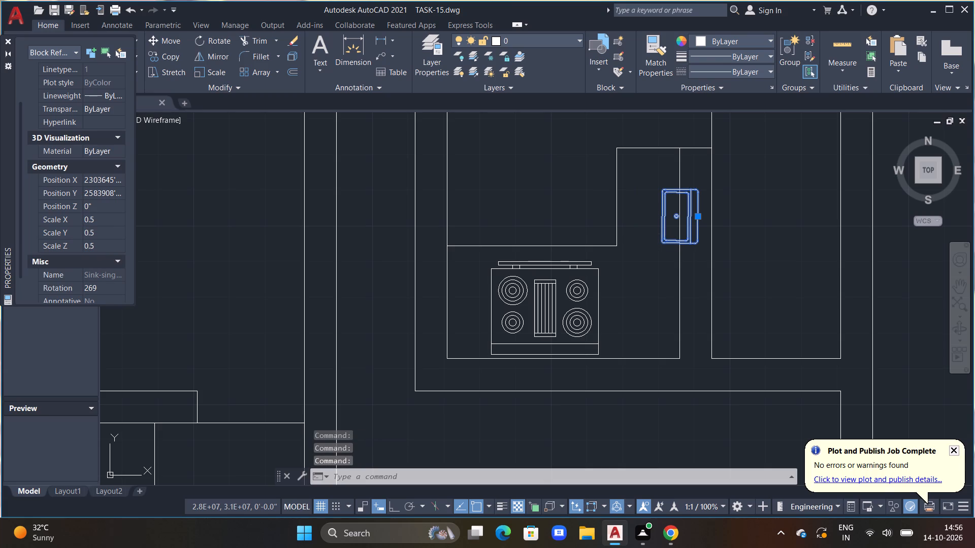
Move the reduced sink by its insertion point onto the back edge of the right-hand counter's upright section, slightly below its top end.
left_click_drag(699, 215, 692, 215)
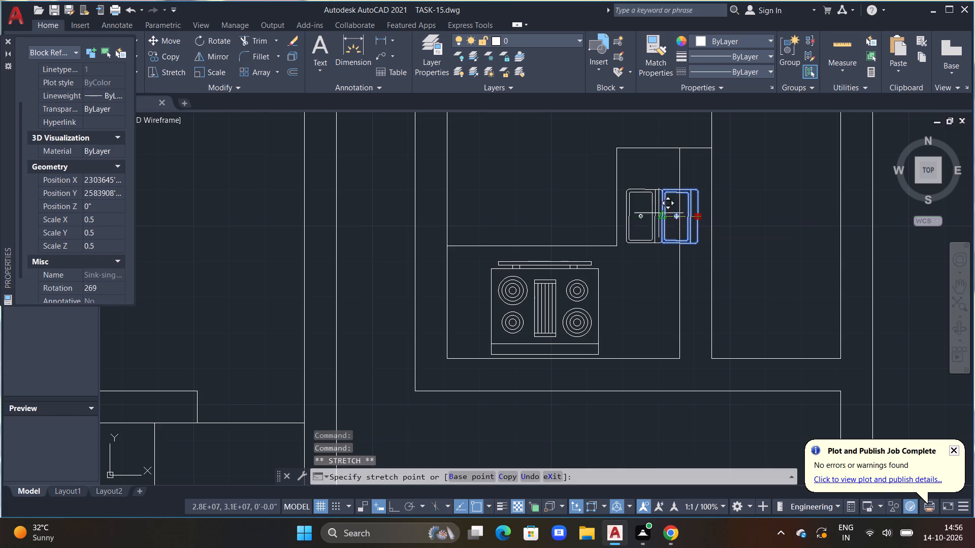
left_click(665, 203)
left_click(663, 193)
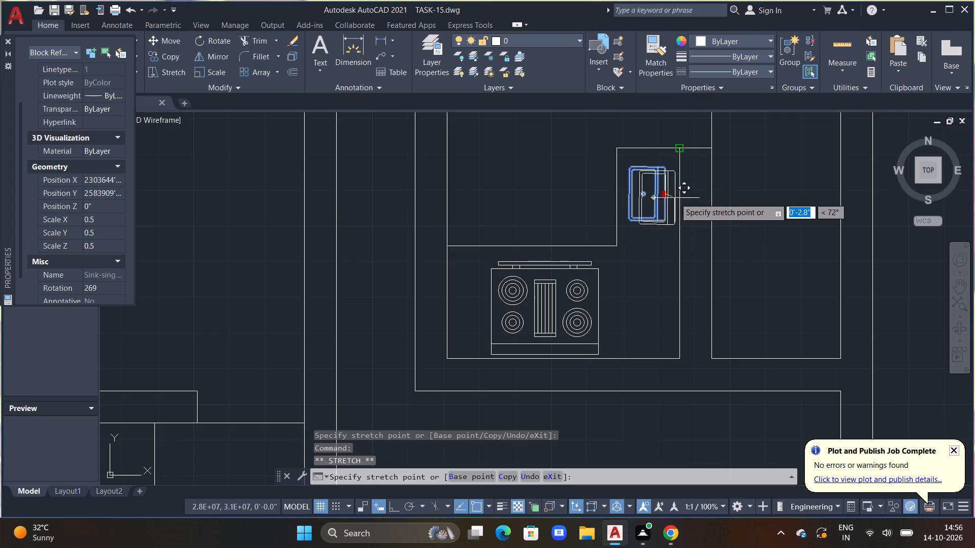
scroll(672, 200, "up", 2)
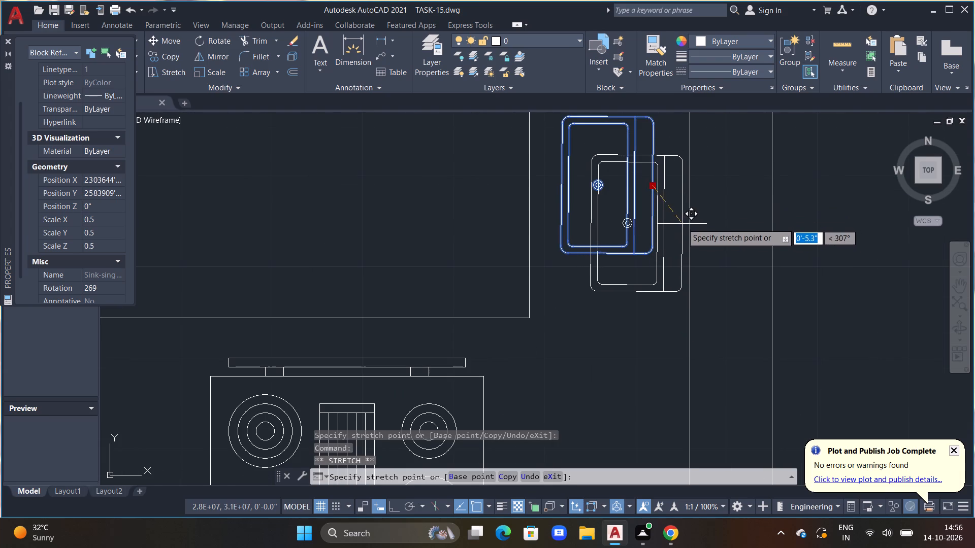
left_click(684, 217)
scroll(663, 322, "down", 1)
left_click_drag(680, 329, 677, 322)
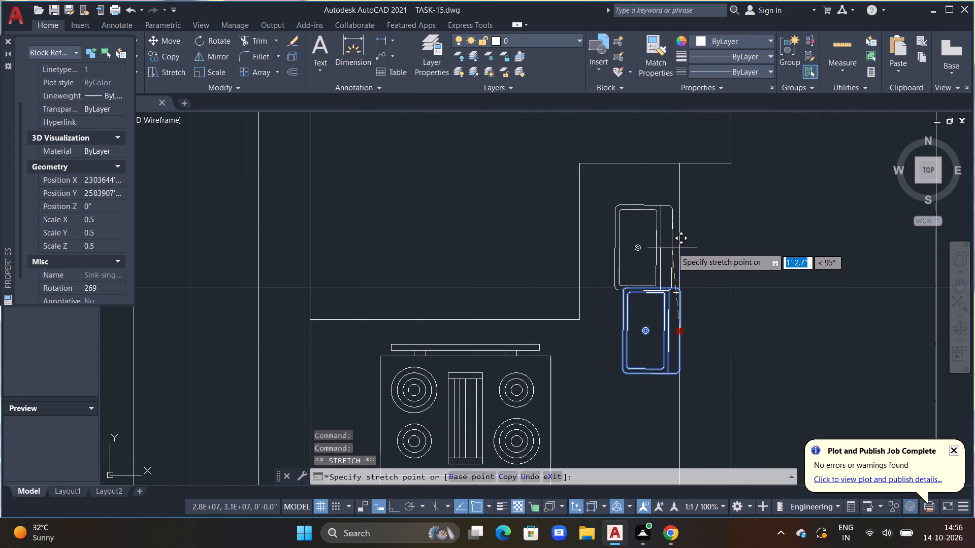
left_click(679, 249)
scroll(664, 291, "down", 2)
middle_click_drag(658, 304, 664, 306)
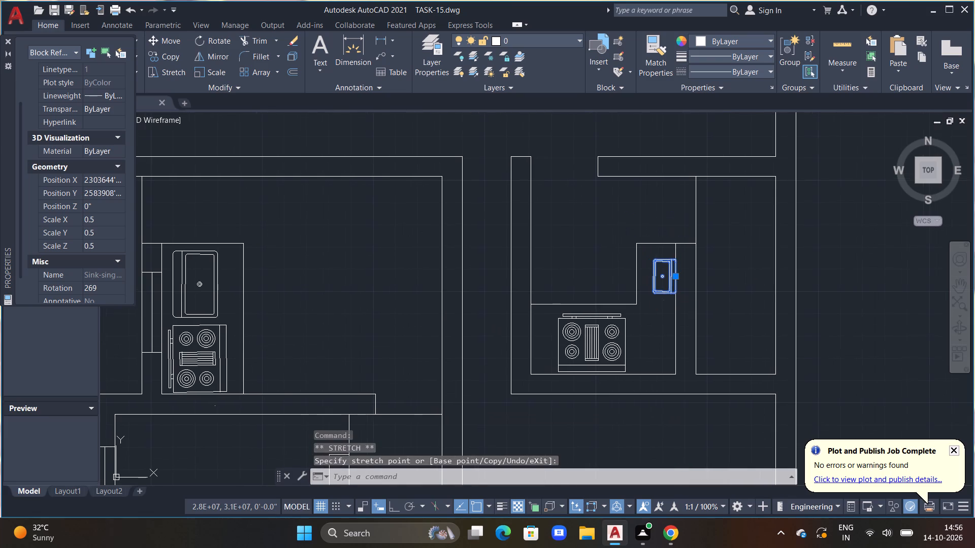
key("Escape")
Set the X, Y and Z scale of the right-hand kitchen's stove block to 0.5.
left_click(623, 320)
right_click(623, 320)
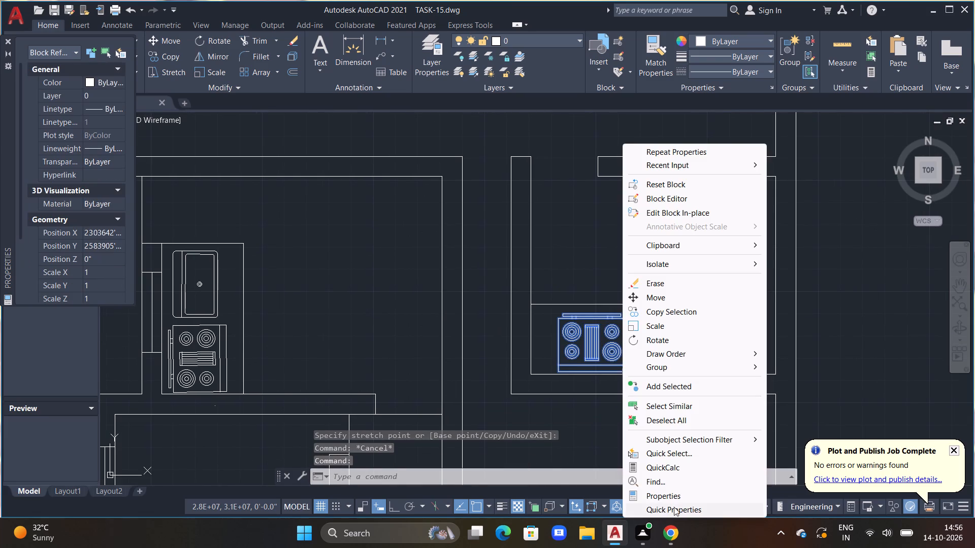
left_click(670, 494)
left_click(93, 273)
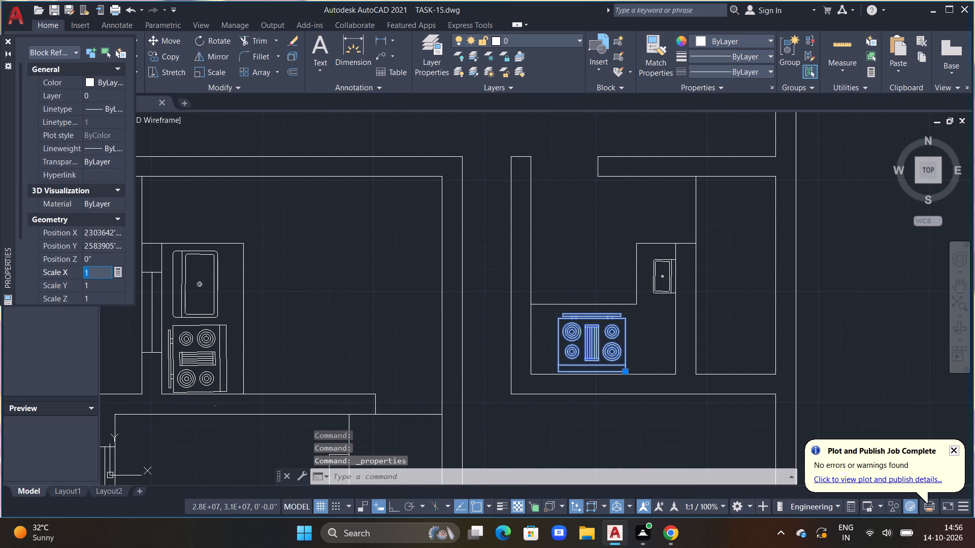
key("period")
key("BackSpace")
type("0.5")
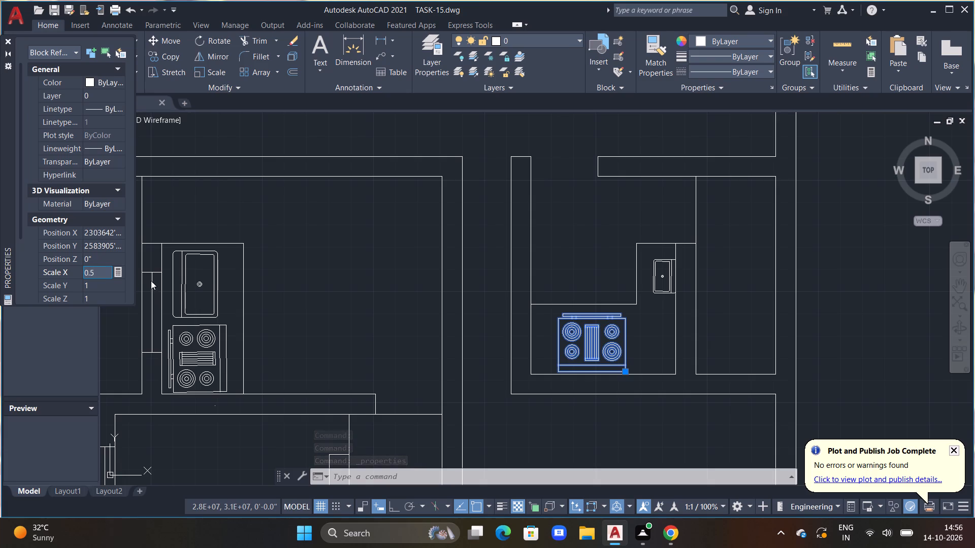
left_click(91, 285)
type("0.5")
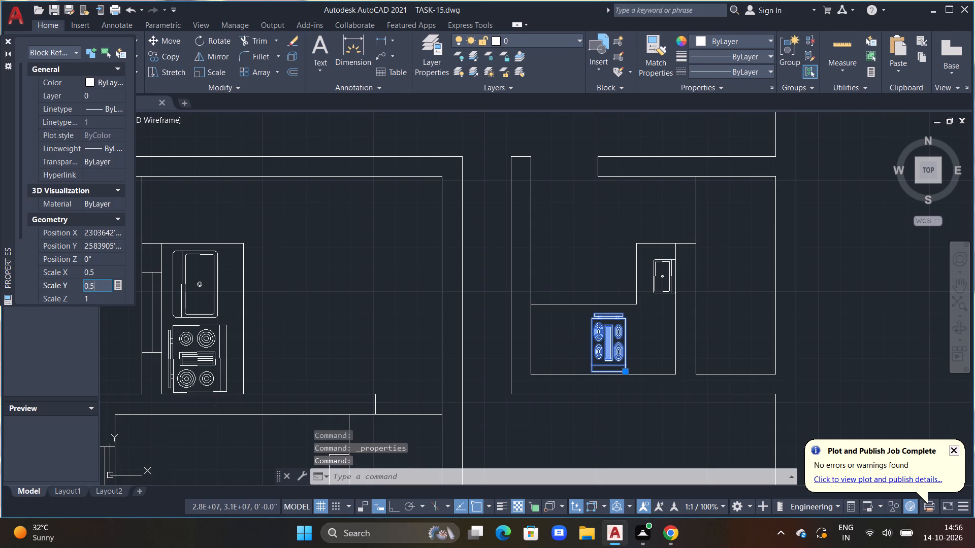
left_click(107, 294)
type("0.5")
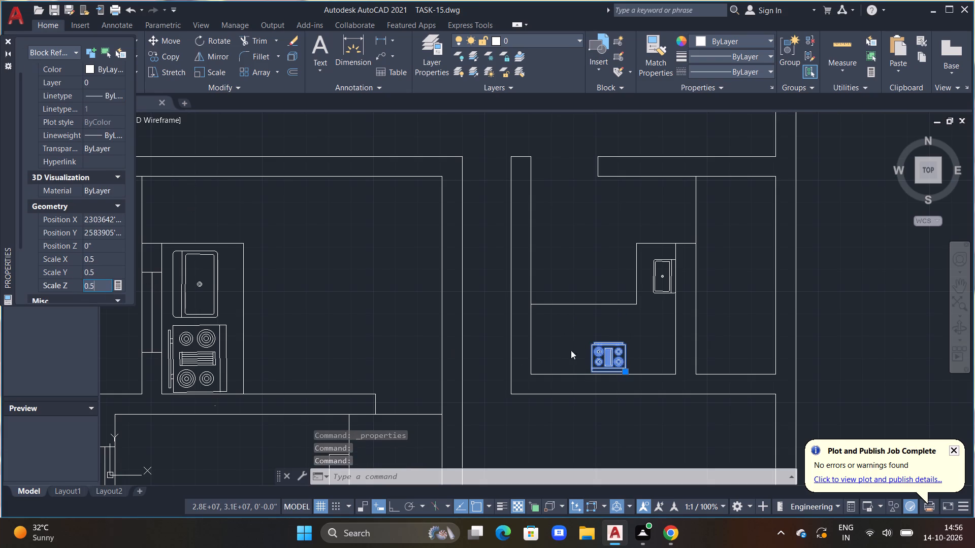
Move the reduced stove by its insertion point onto the bottom edge of the right-hand kitchen counter, near the middle of that edge.
left_click_drag(622, 371, 616, 362)
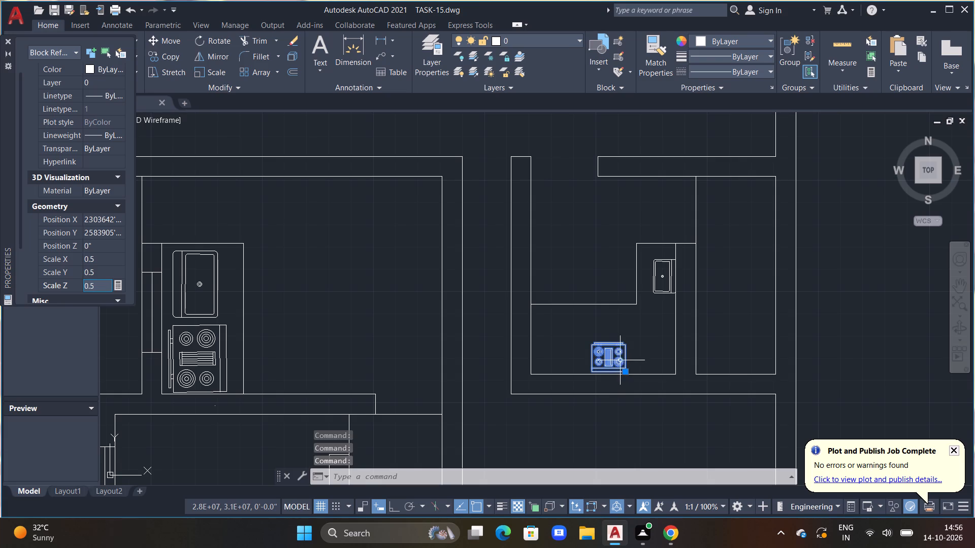
left_click_drag(625, 346, 623, 337)
key("Escape")
left_click(619, 362)
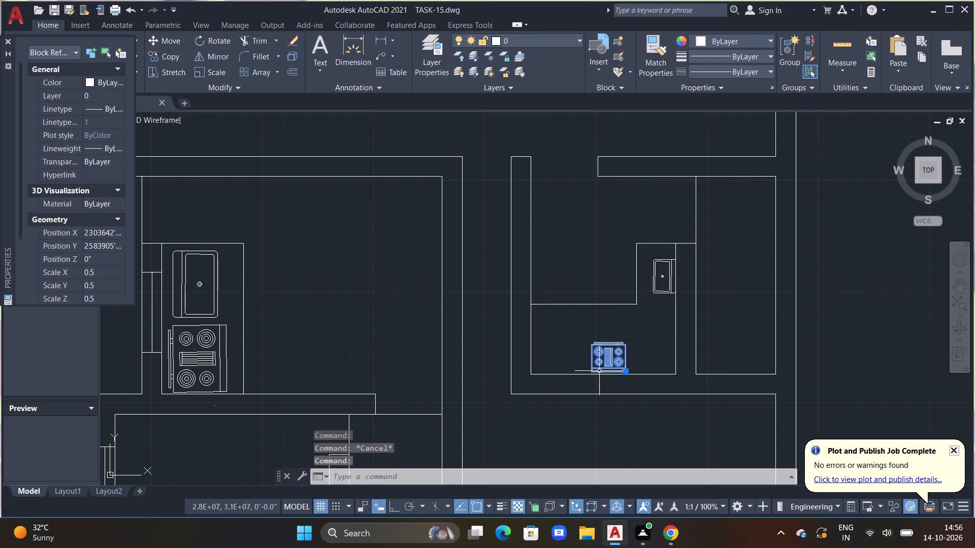
left_click_drag(595, 371, 583, 355)
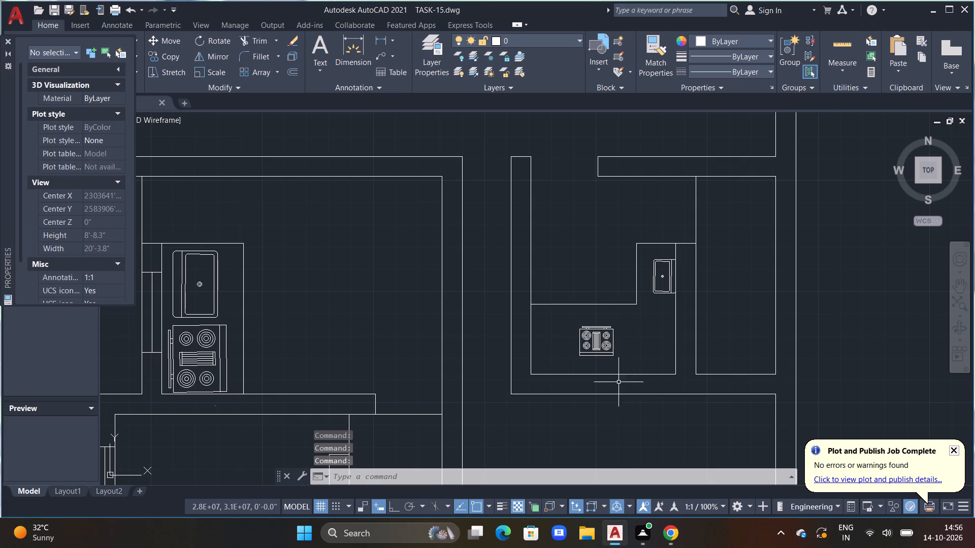
scroll(613, 365, "up", 2)
scroll(600, 341, "down", 3)
left_click(599, 338)
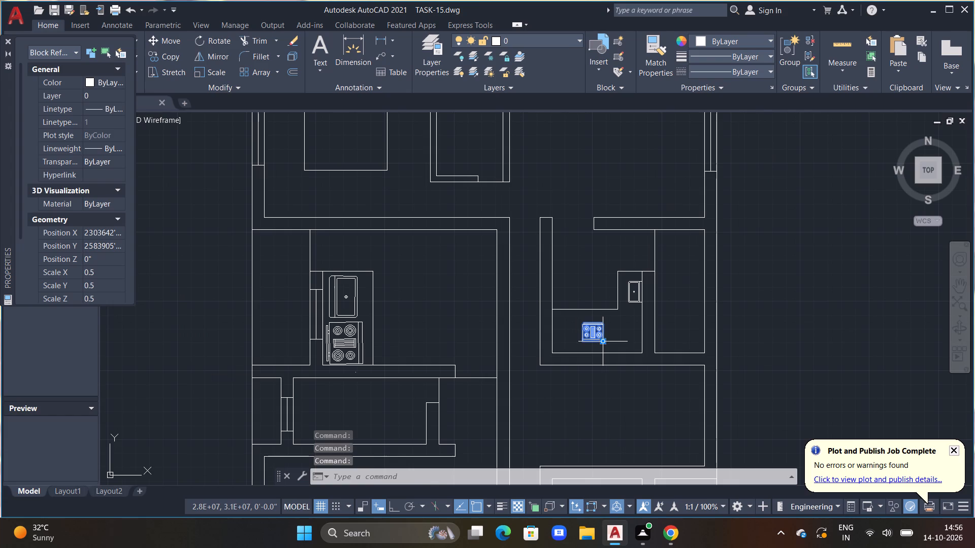
left_click_drag(606, 342, 614, 348)
left_click(614, 348)
scroll(597, 349, "up", 2)
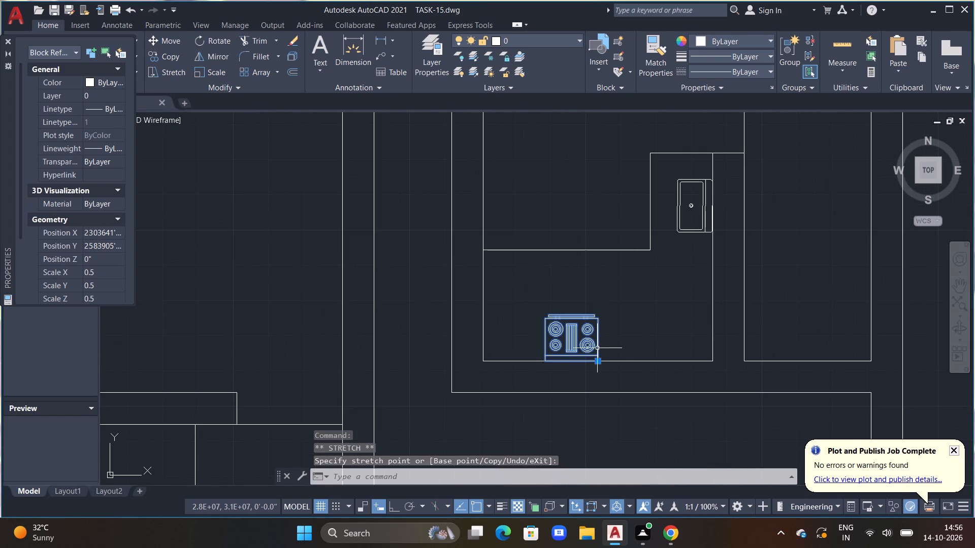
left_click(600, 359)
left_click(623, 360)
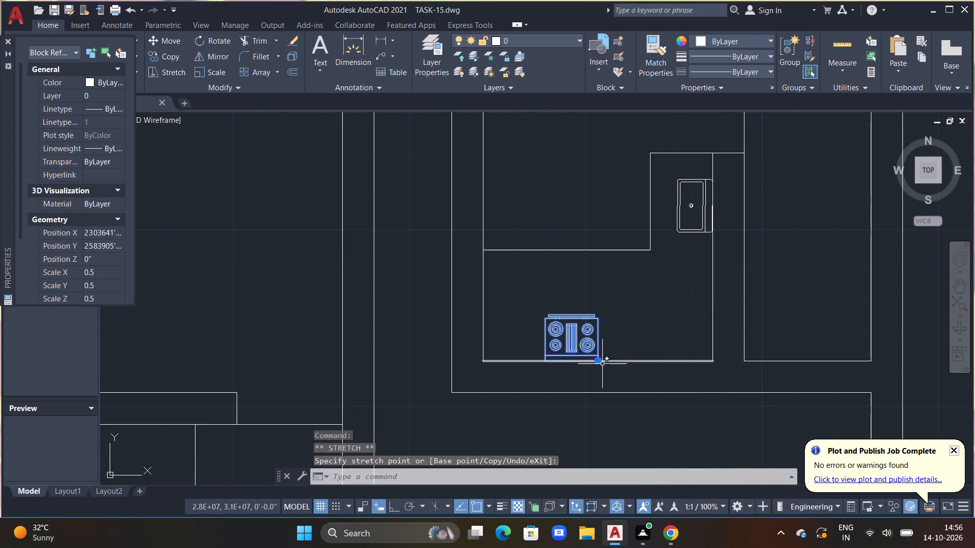
left_click_drag(600, 360, 608, 359)
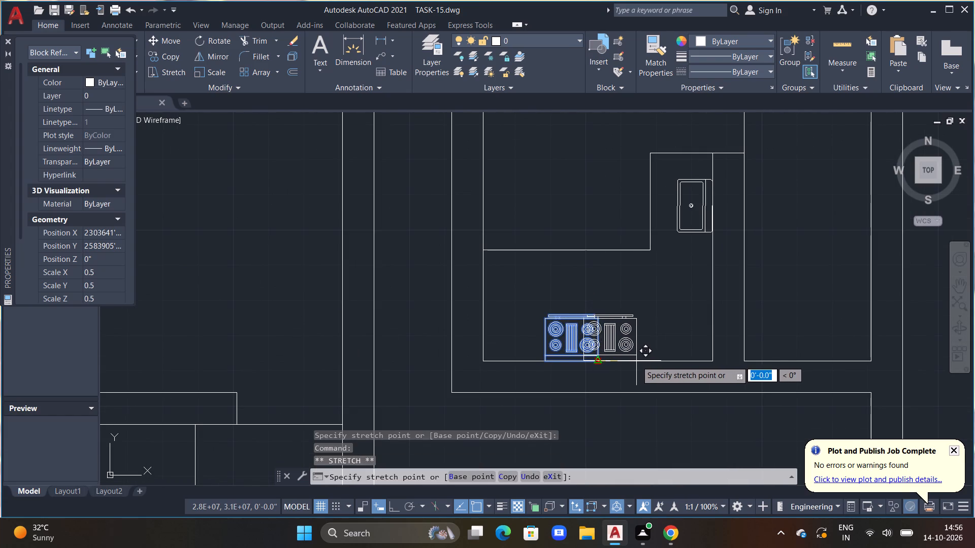
left_click(636, 361)
key("Escape")
key("Escape")
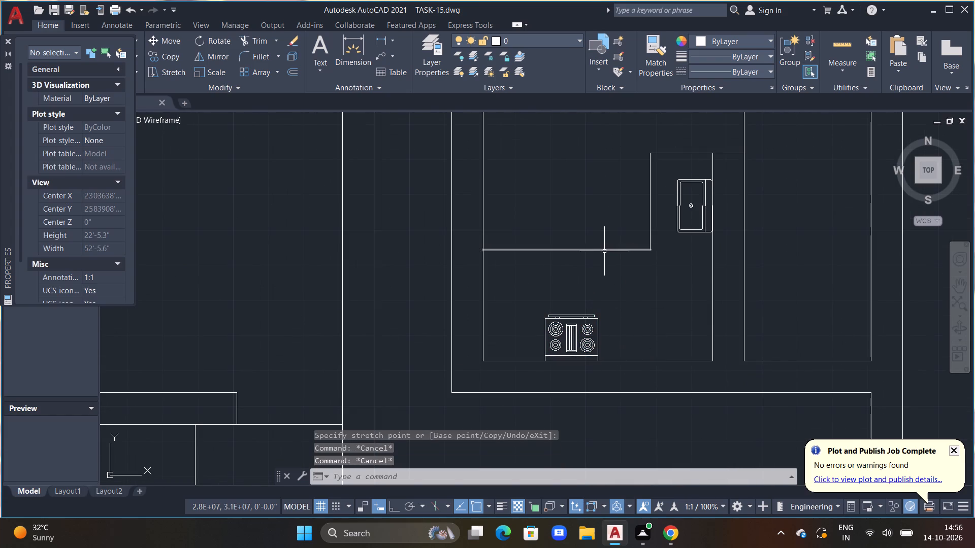
Erase the long horizontal front-edge line of the right-hand kitchen counter above the stove.
left_click(604, 253)
key("Escape")
left_click(602, 252)
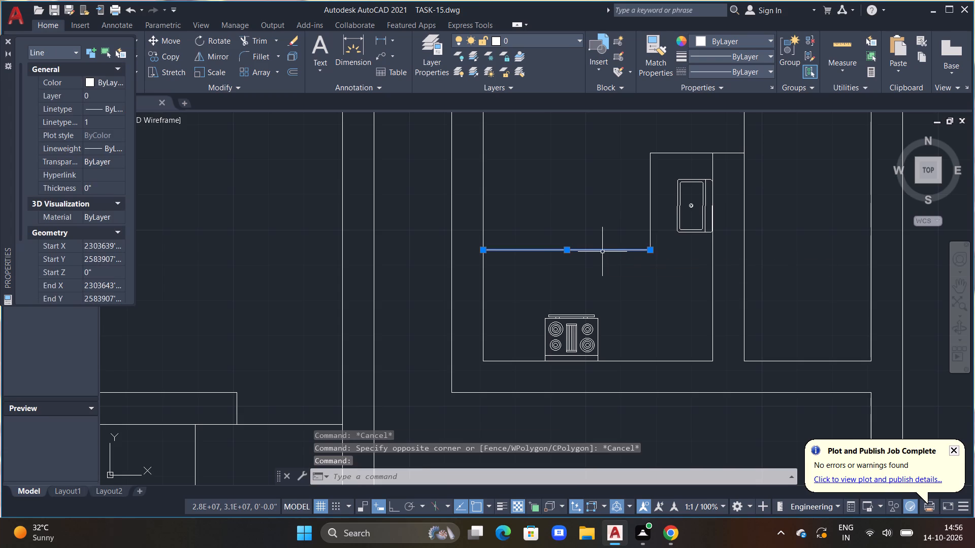
key("Delete")
Draw the counter's new front edge down from the upright section's open end, then straight across to the kitchen's left wall, just above the stove.
type("L")
key("space")
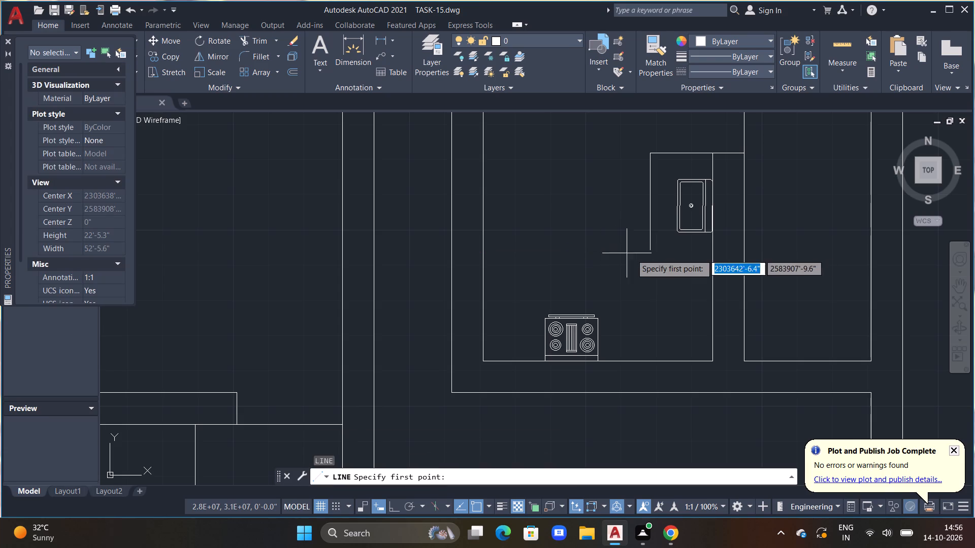
left_click_drag(651, 253, 651, 259)
left_click(651, 300)
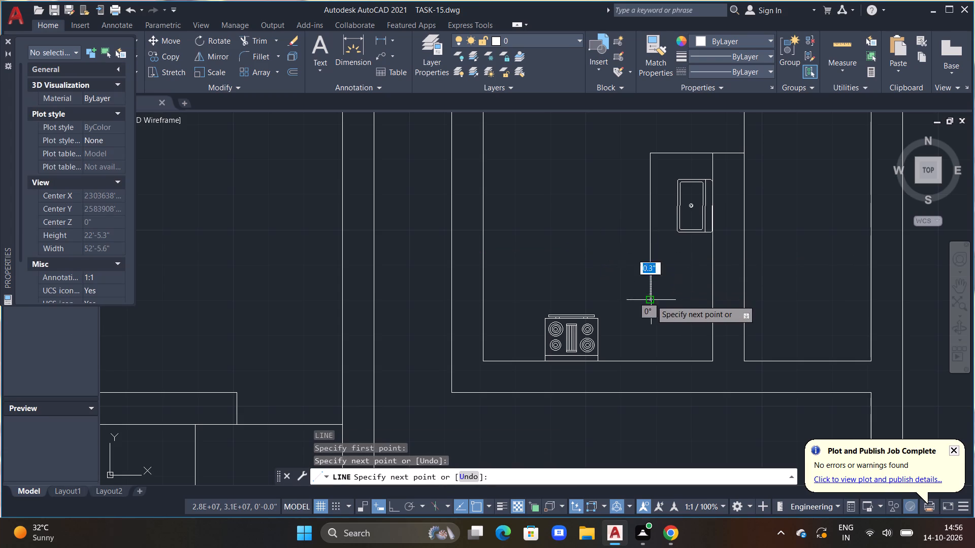
left_click(481, 299)
key("Escape")
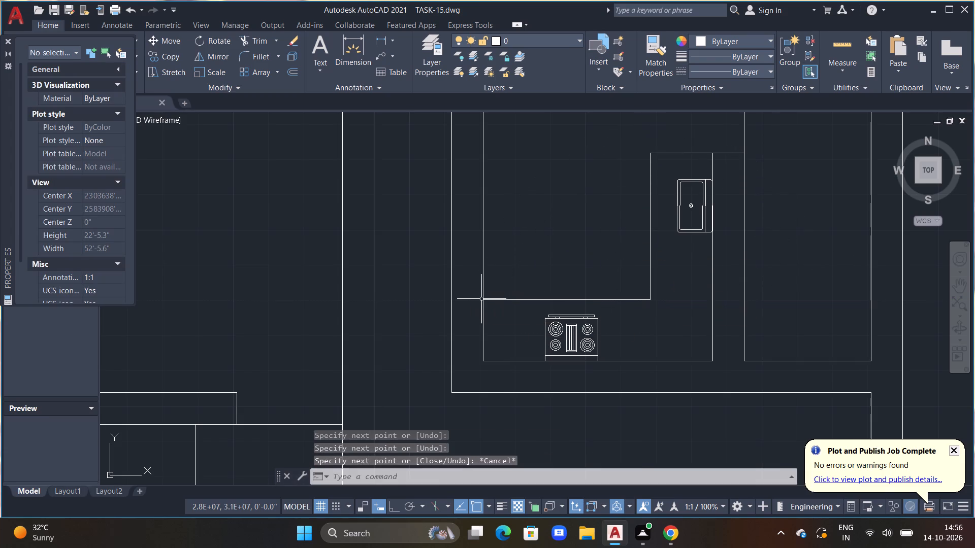
Set the X and Y scale of the left-hand kitchen's sink block to 0.5, and try the same value for Z.
scroll(555, 306, "down", 2)
middle_click_drag(609, 312, 660, 303)
key("Escape")
scroll(432, 300, "down", 2)
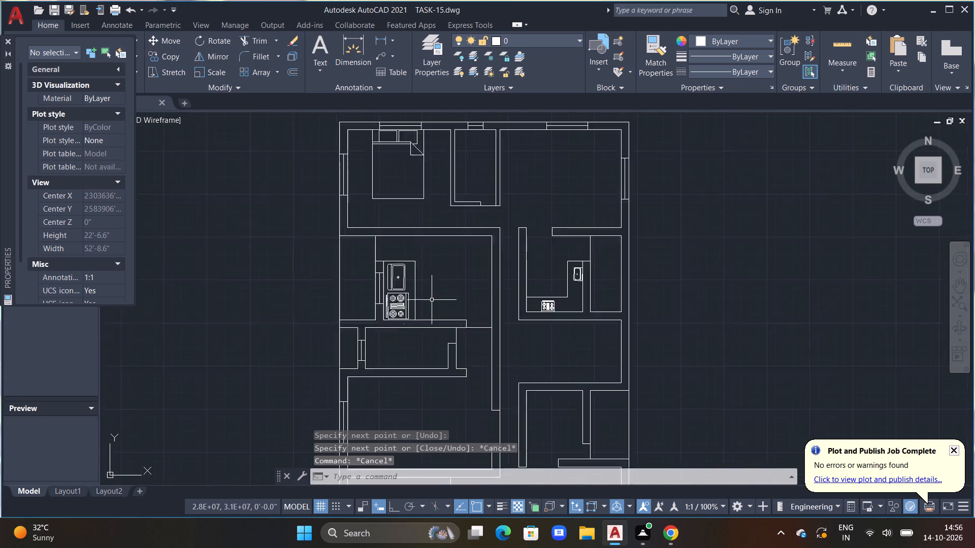
scroll(432, 300, "down", 1)
middle_click_drag(412, 298, 478, 304)
key("Escape")
scroll(488, 293, "up", 6)
left_click(490, 251)
right_click(490, 251)
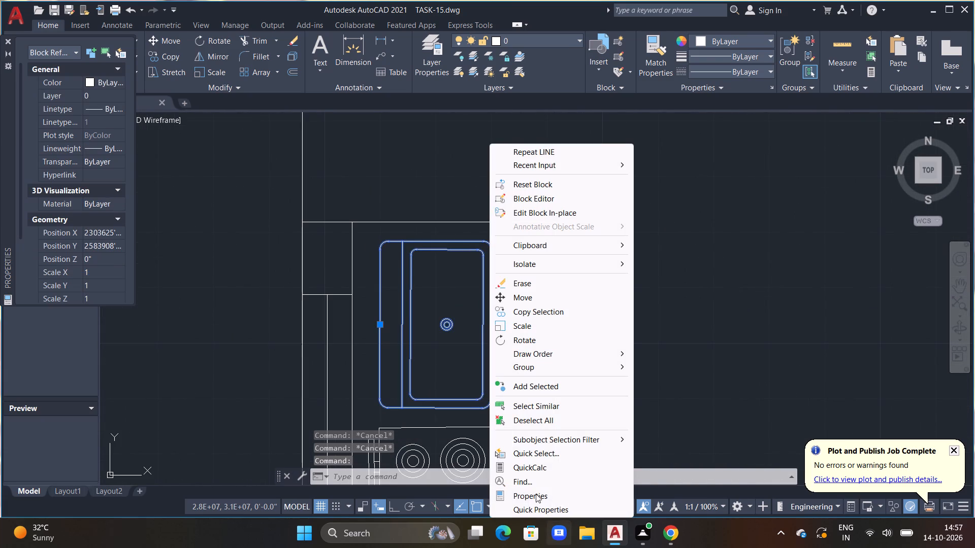
left_click(97, 270)
type("0.5")
left_click(96, 281)
type("0.5")
left_click(99, 298)
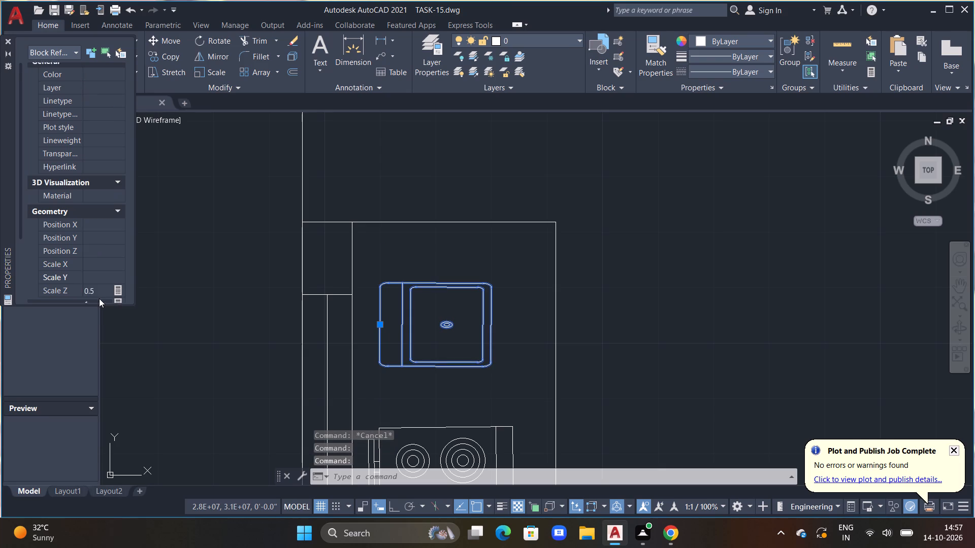
type("0.5")
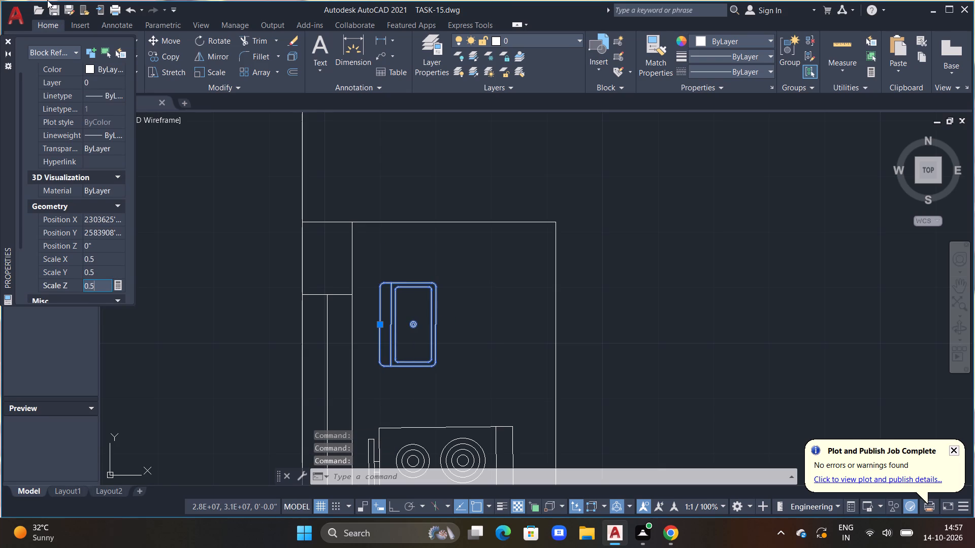
scroll(376, 315, "down", 1)
key("Escape")
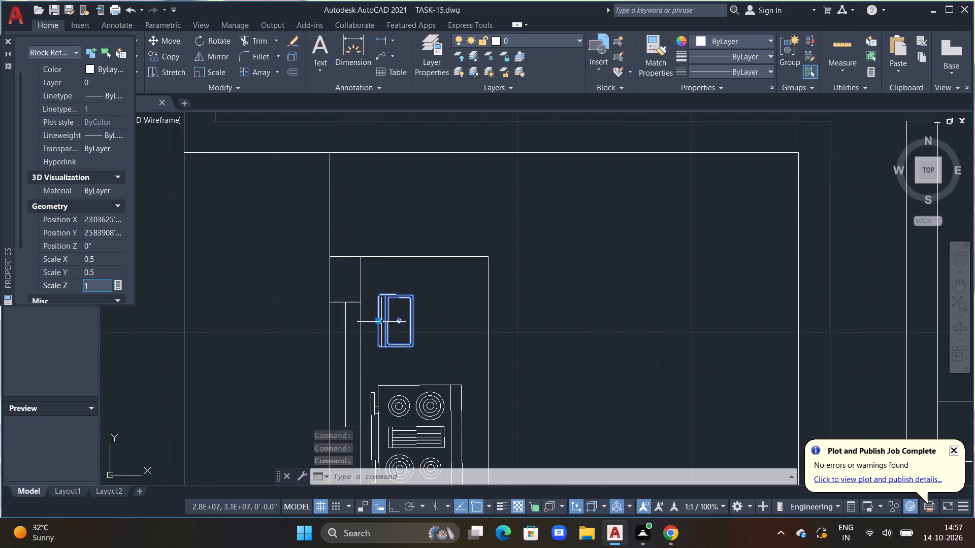
Move the reduced sink by its insertion point straight up, closer to the left-hand counter's top end.
left_click_drag(377, 320, 377, 313)
left_click(377, 296)
scroll(425, 376, "down", 2)
middle_click_drag(425, 376, 424, 338)
scroll(424, 346, "up", 3)
left_click(418, 304)
key("Escape")
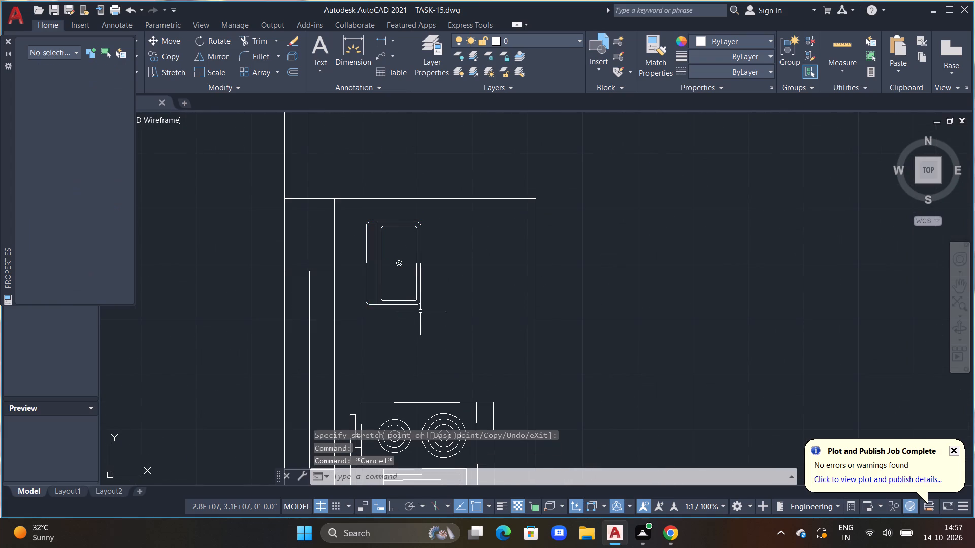
Move the left-hand kitchen's sink slightly down and right, nearer the middle of the counter's width.
left_click(403, 309)
key("Escape")
left_click(411, 304)
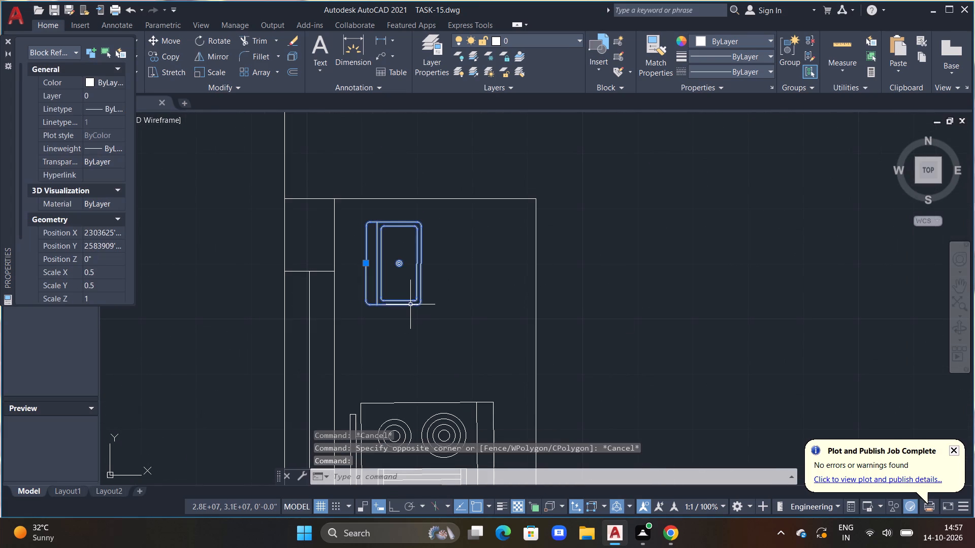
type("M")
key("space")
left_click_drag(406, 319, 419, 347)
left_click(429, 361)
Set the X, Y and Z scale of the left-hand kitchen's stove block to 0.5.
scroll(433, 357, "down", 1)
middle_click_drag(428, 328, 428, 295)
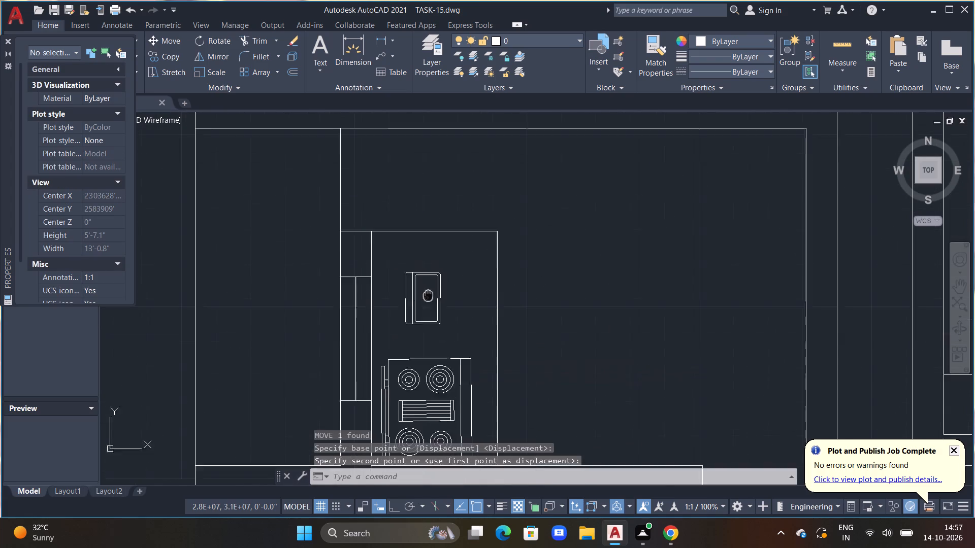
middle_click_drag(428, 295, 427, 207)
left_click(454, 266)
left_click(428, 267)
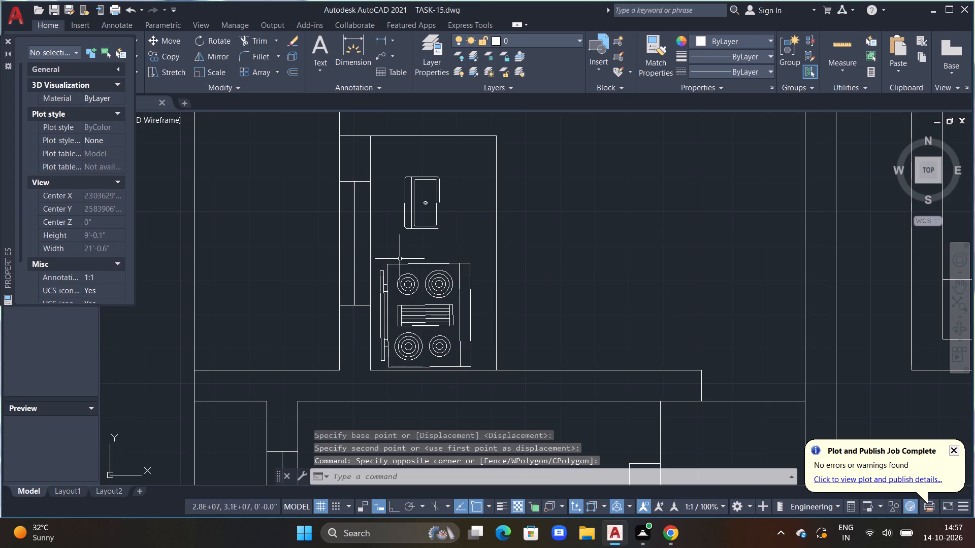
left_click(398, 263)
left_click(95, 273)
type("0.5")
left_click(99, 285)
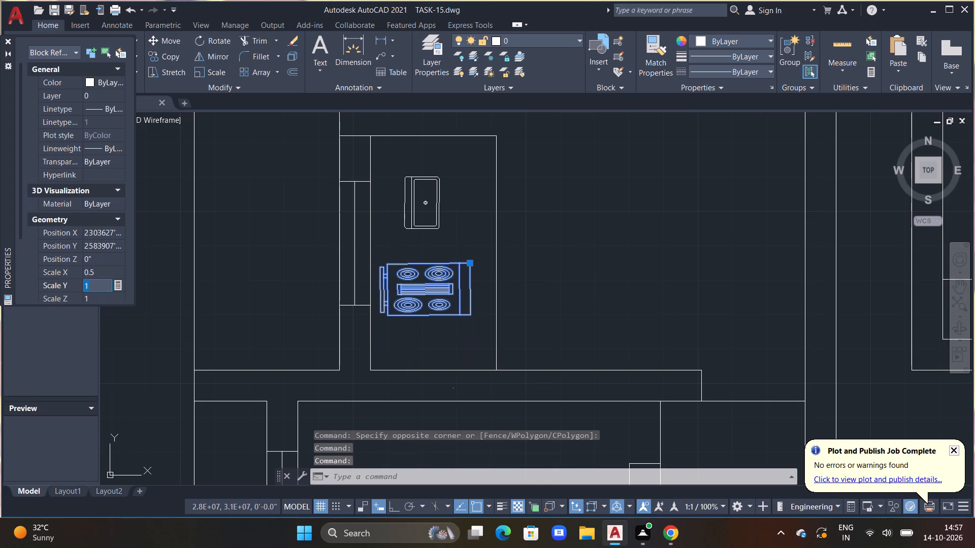
type("0.5")
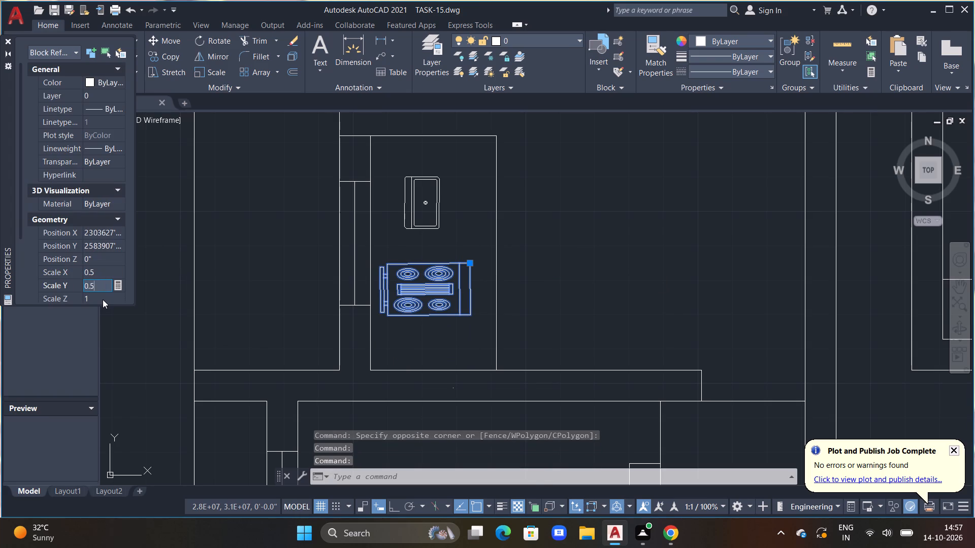
left_click(103, 299)
type("0.5")
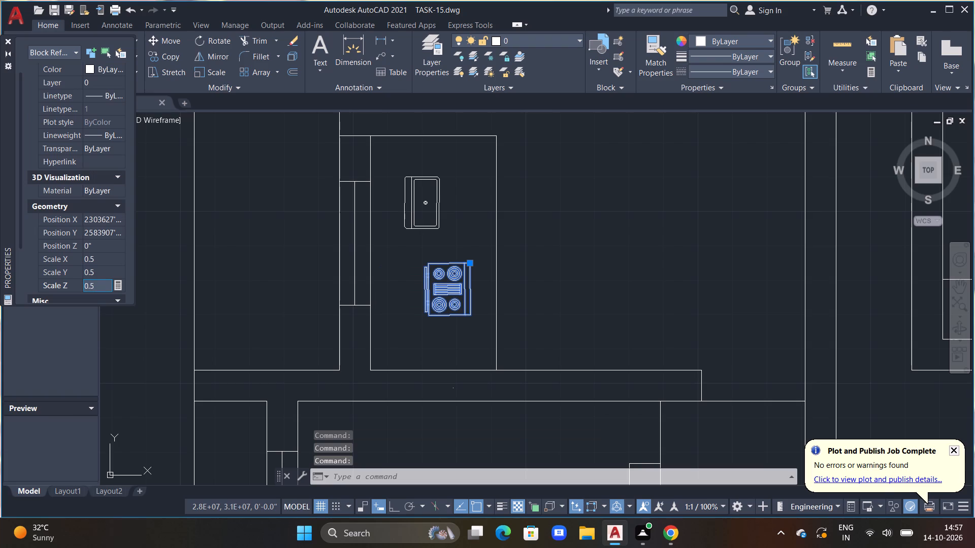
Close the Properties palette and clear the stove selection.
left_click(2, 42)
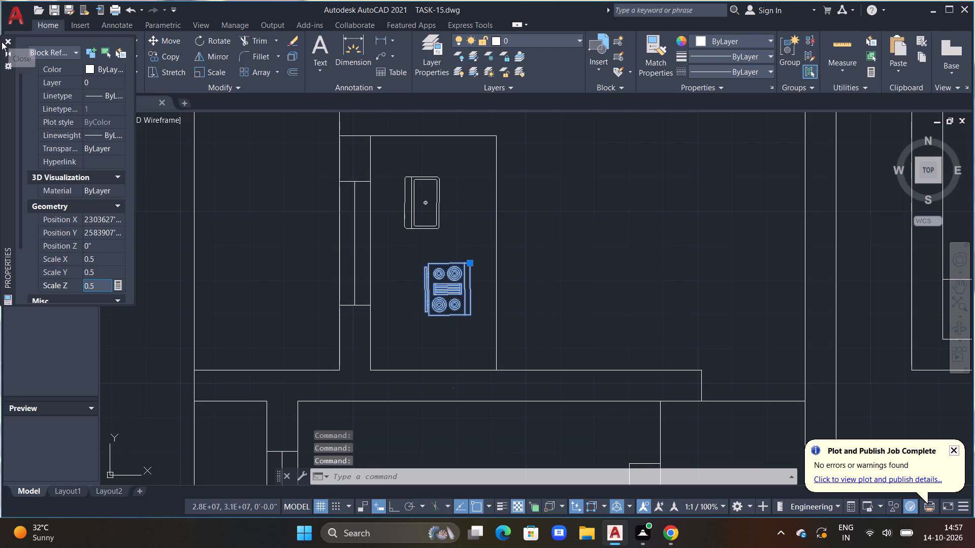
key("Escape")
left_click(5, 35)
key("Escape")
left_click(6, 40)
key("Escape")
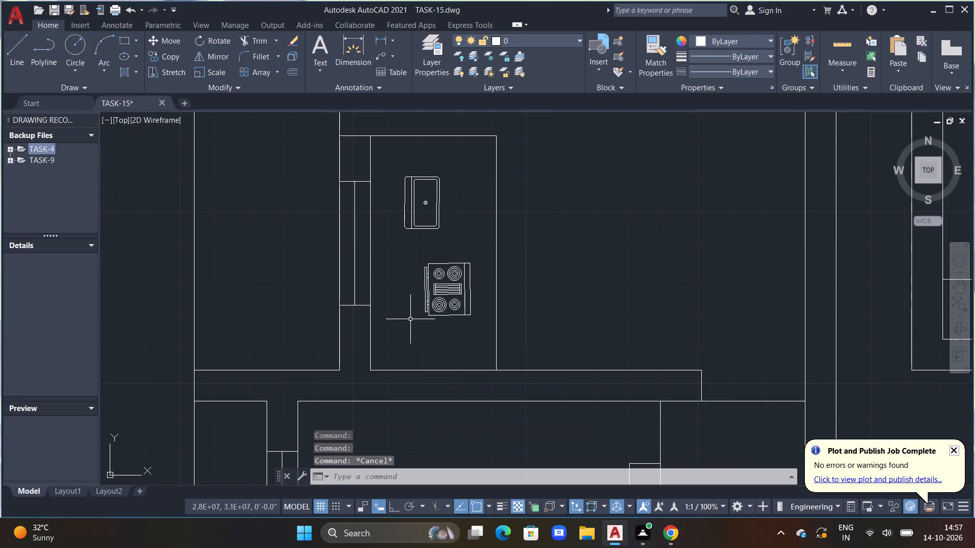
Move the left-hand kitchen's reduced stove left so it lines up below the sink within the counter.
left_click(431, 313)
key("Escape")
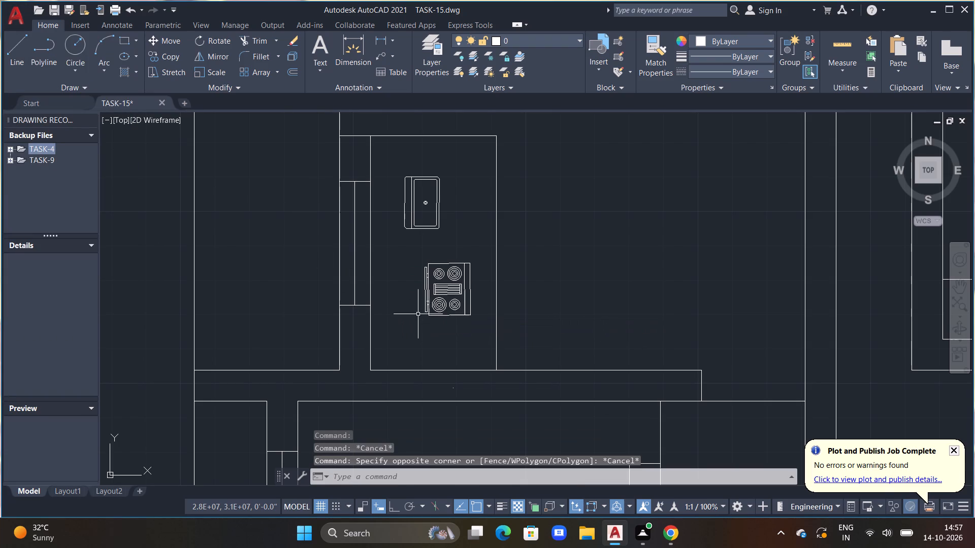
left_click(426, 316)
left_click(428, 315)
key("Escape")
double_click(428, 315)
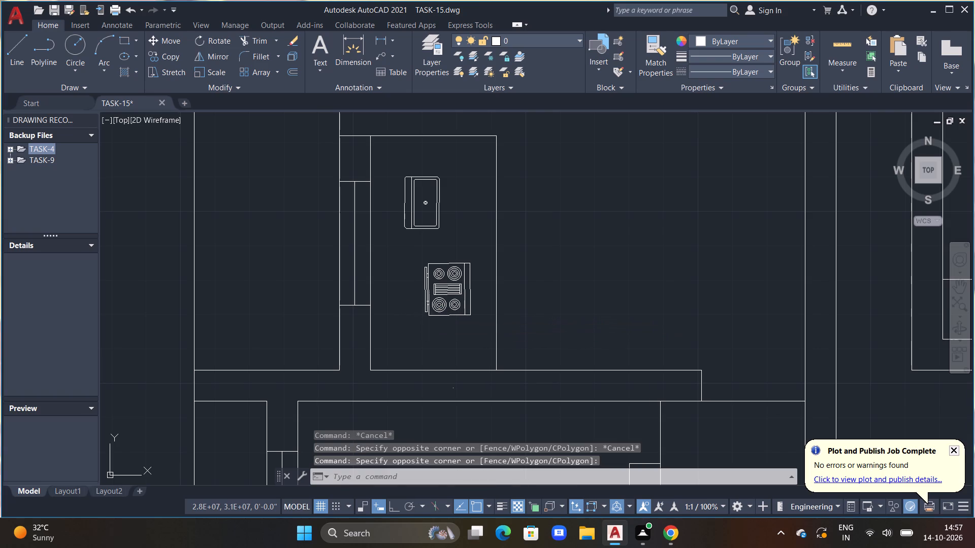
key("m")
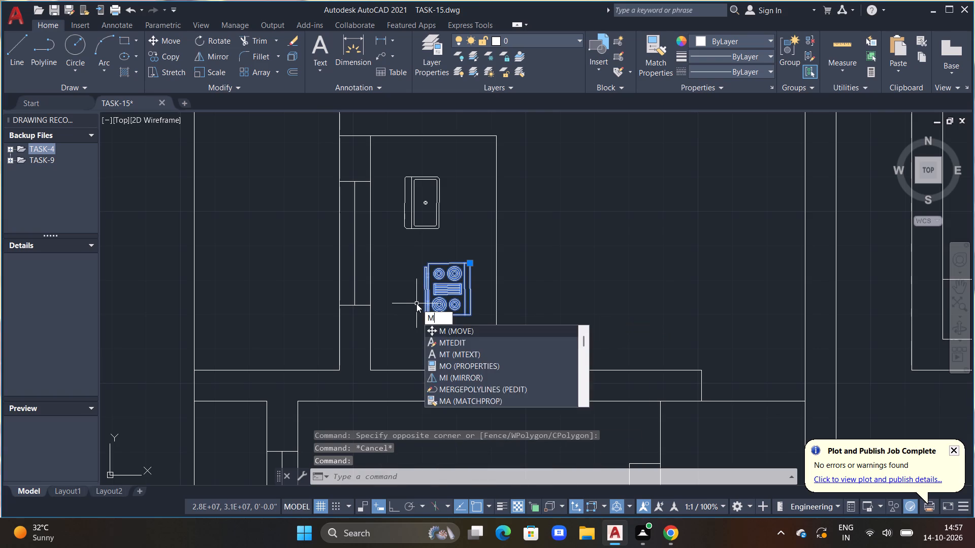
left_click_drag(416, 303, 405, 306)
key("Escape")
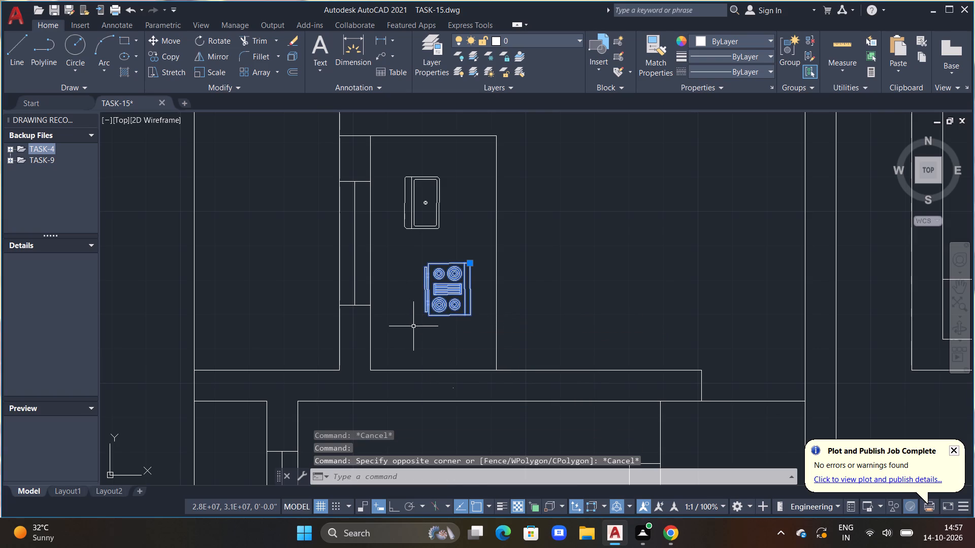
left_click(431, 317)
key("m")
key("space")
left_click_drag(420, 316, 420, 316)
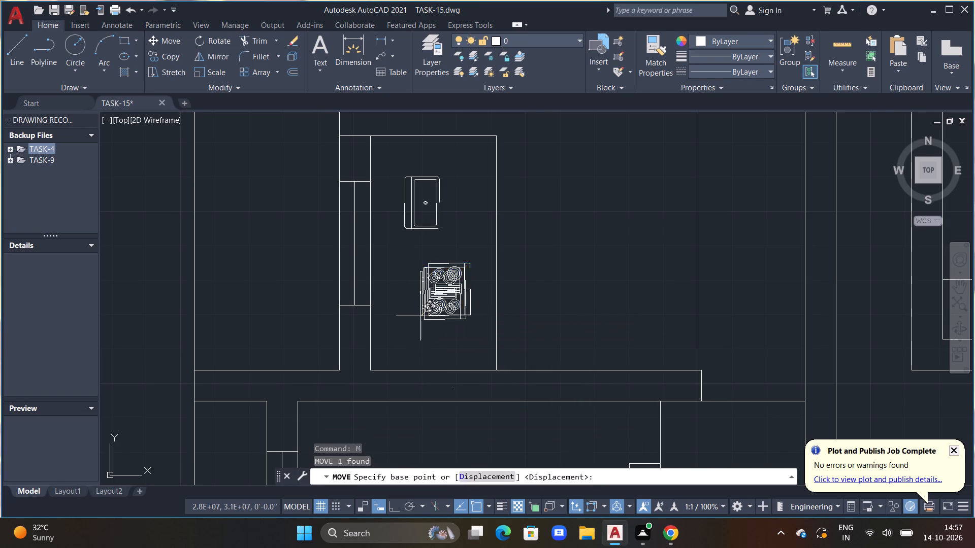
left_click_drag(420, 316, 410, 320)
left_click(401, 314)
Copy the upper right-hand kitchen's stove down into the top-left corner of the lower right-hand kitchen.
scroll(419, 322, "down", 3)
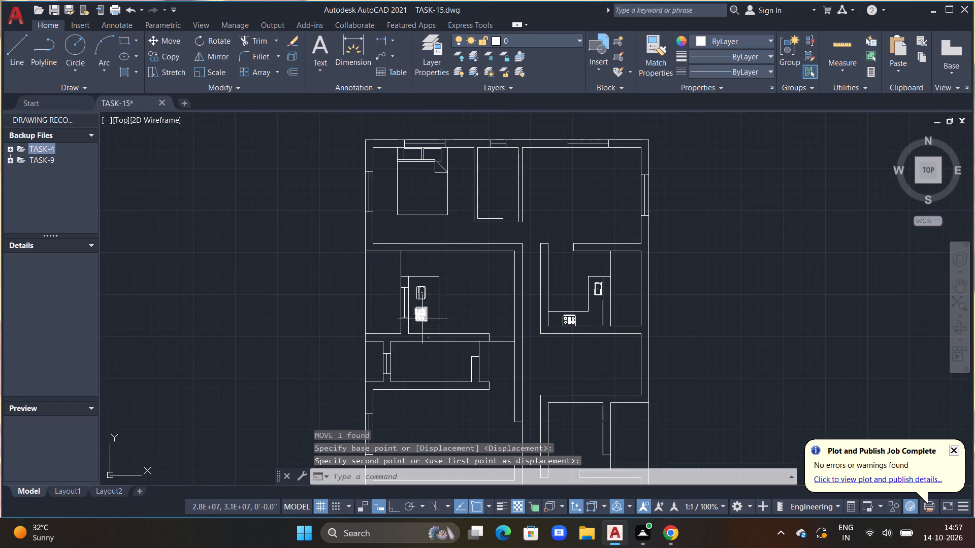
middle_click_drag(457, 331, 409, 317)
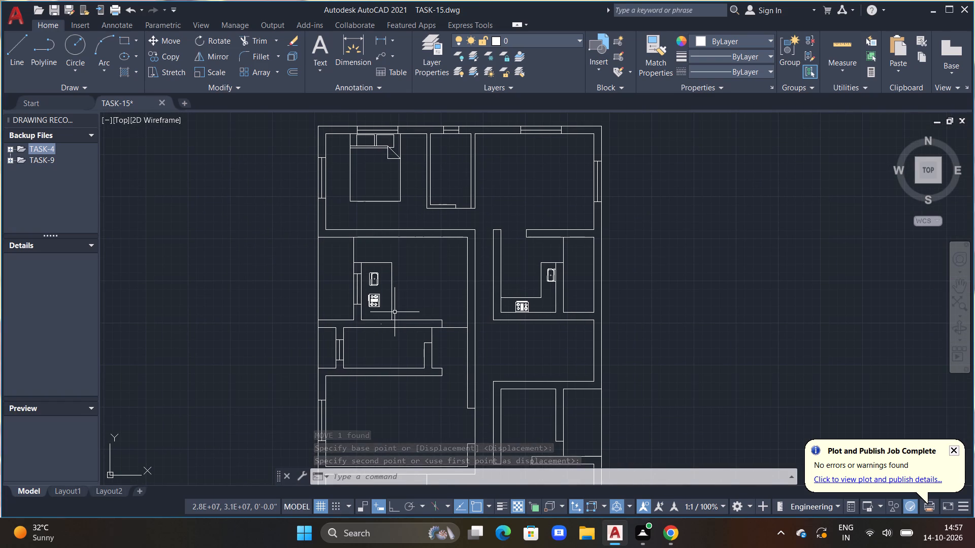
scroll(394, 347, "down", 2)
middle_click_drag(390, 414, 367, 348)
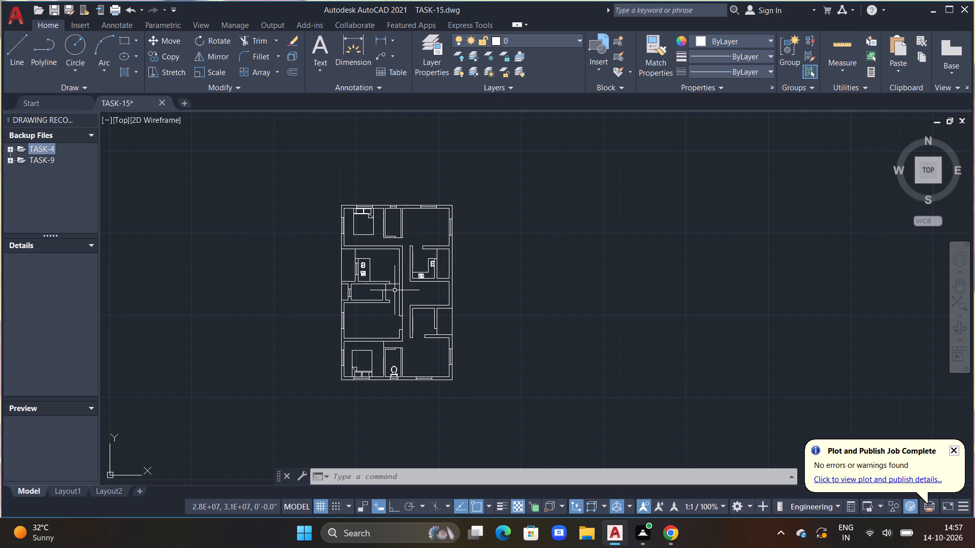
middle_click_drag(426, 315, 378, 399)
middle_click_drag(407, 432, 375, 363)
scroll(337, 325, "up", 2)
left_click(346, 241)
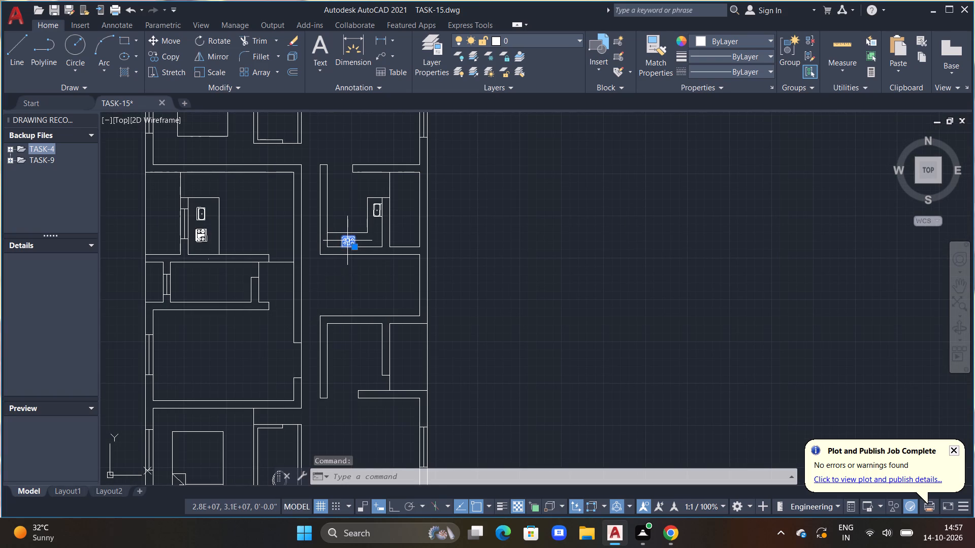
type("CO")
key("space")
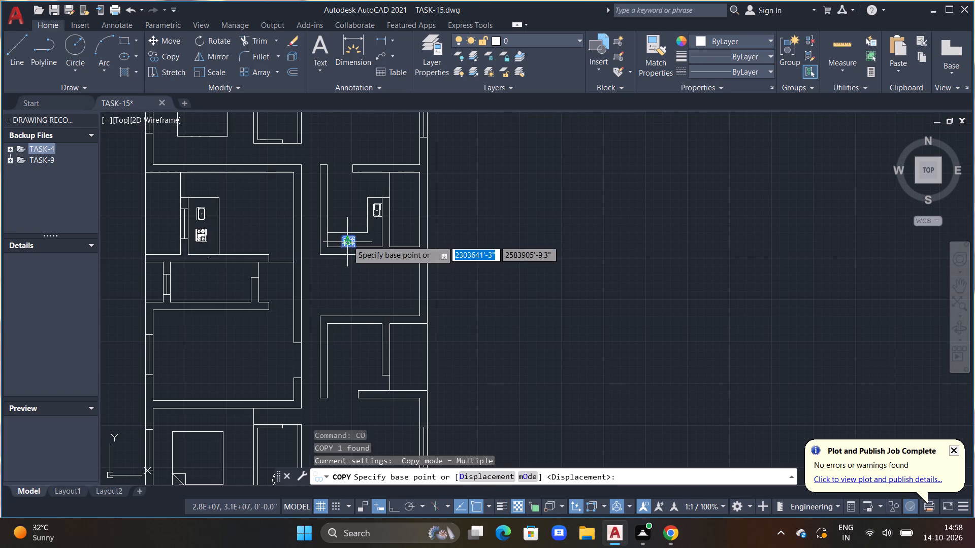
left_click_drag(347, 241, 350, 373)
scroll(340, 359, "up", 2)
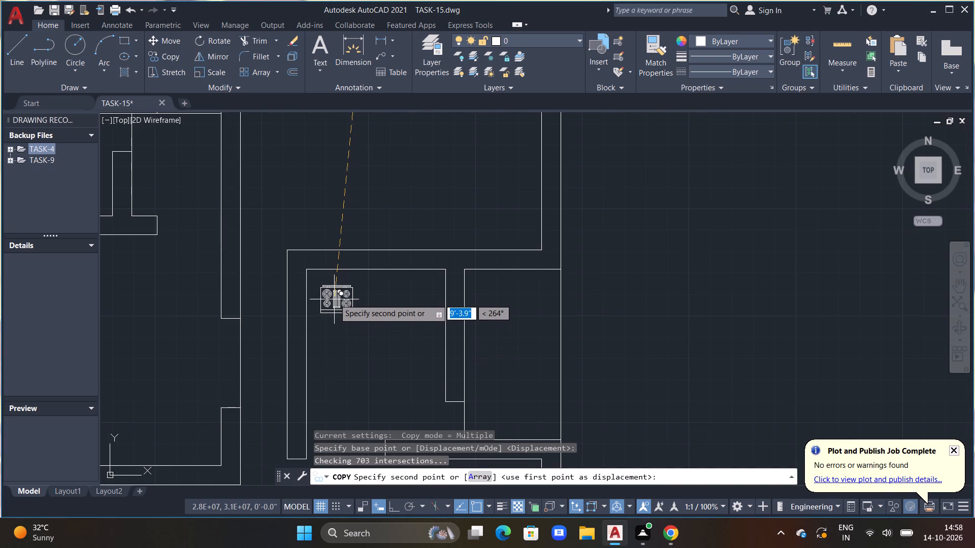
left_click(335, 298)
scroll(340, 293, "down", 3)
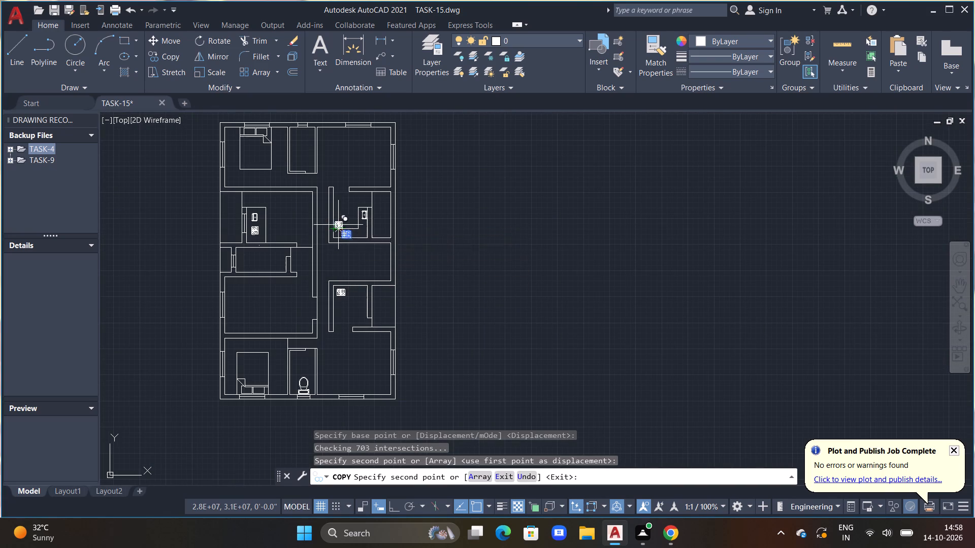
key("Escape")
Copy the upper right-hand kitchen's sink down beside the right wall of the lower right-hand kitchen.
left_click(364, 215)
key("c")
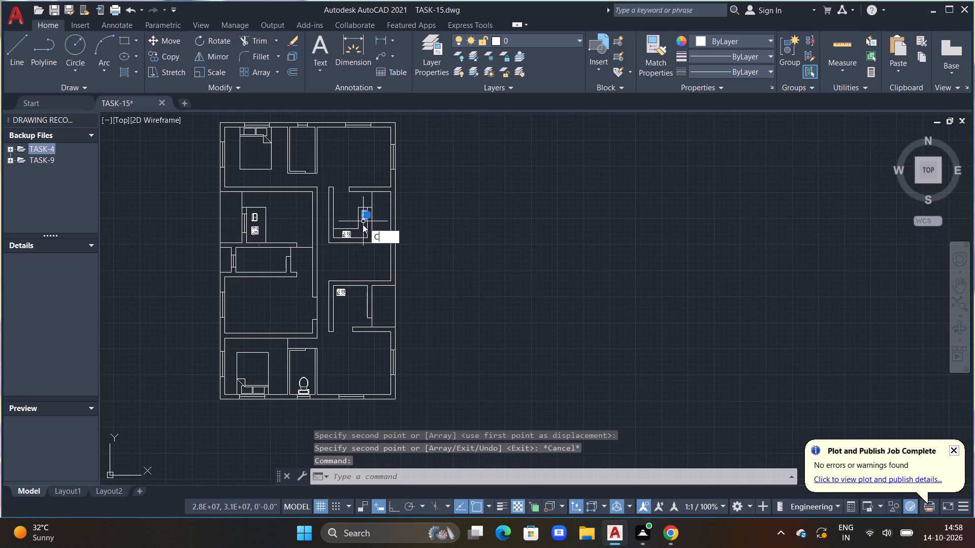
key("o")
key("space")
key("m")
key("space")
left_click_drag(362, 259, 370, 323)
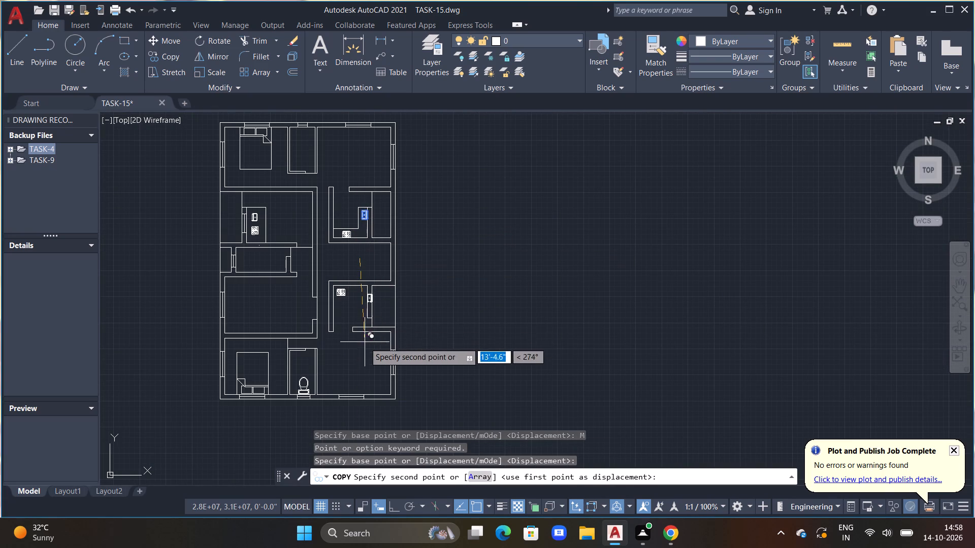
scroll(358, 313, "up", 1)
left_click(356, 365)
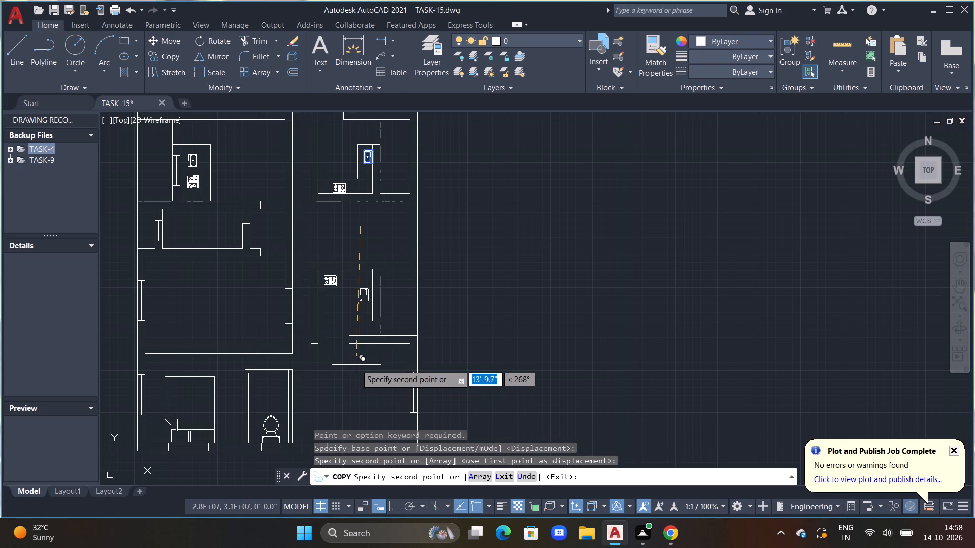
key("Escape")
Draw the lower right-hand kitchen's L-shaped counter edge below the stove and down past the sink to the bottom wall.
middle_click_drag(335, 323, 385, 320)
type("L")
key("space")
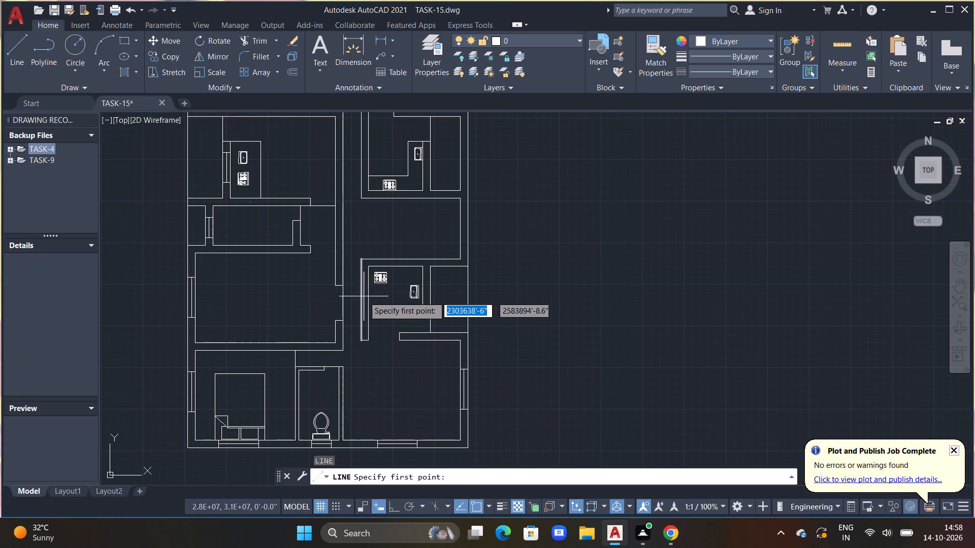
scroll(366, 294, "up", 3)
left_click_drag(359, 272, 370, 269)
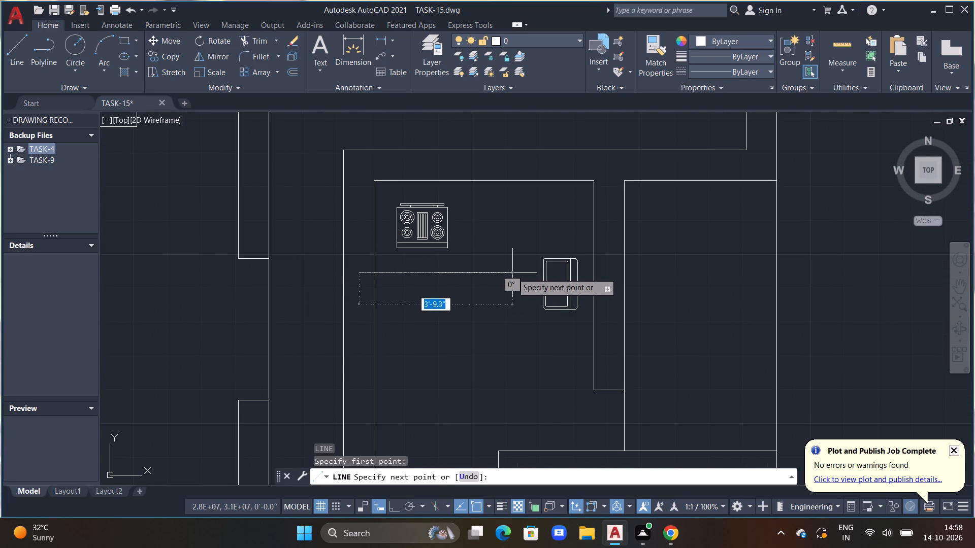
left_click(519, 271)
left_click(521, 458)
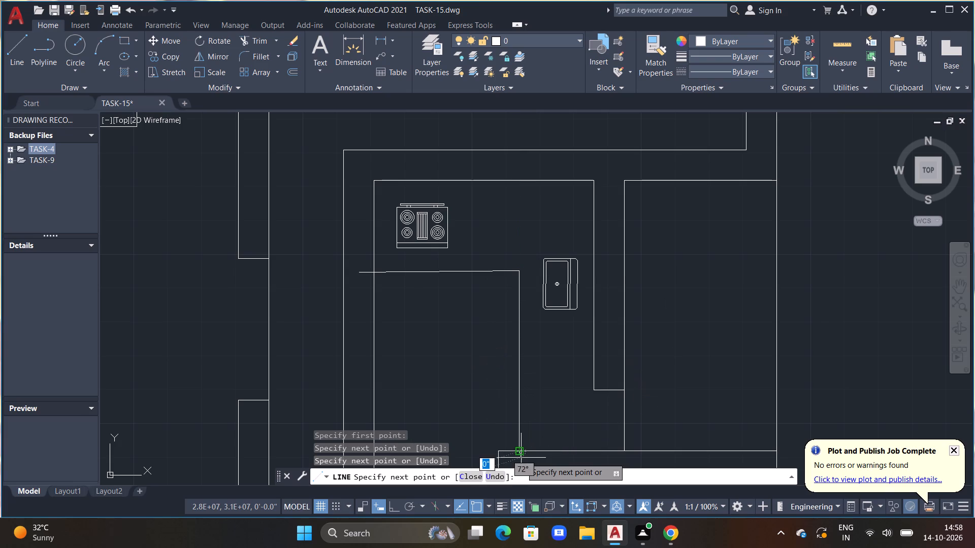
key("Escape")
Trim the new counter edge's left end where it overhangs into the kitchen's left wall.
key("t")
key("r")
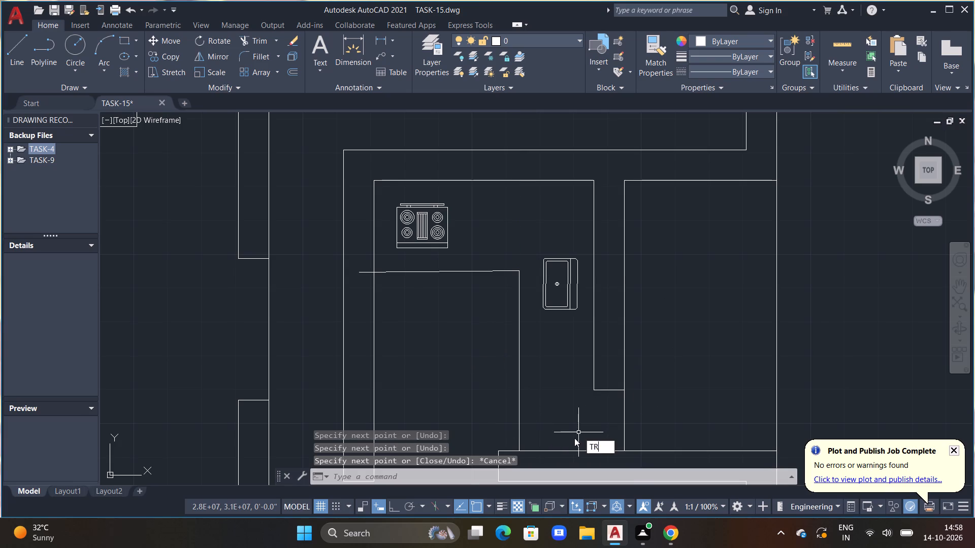
key("space")
scroll(565, 435, "down", 1)
middle_click_drag(549, 401, 525, 331)
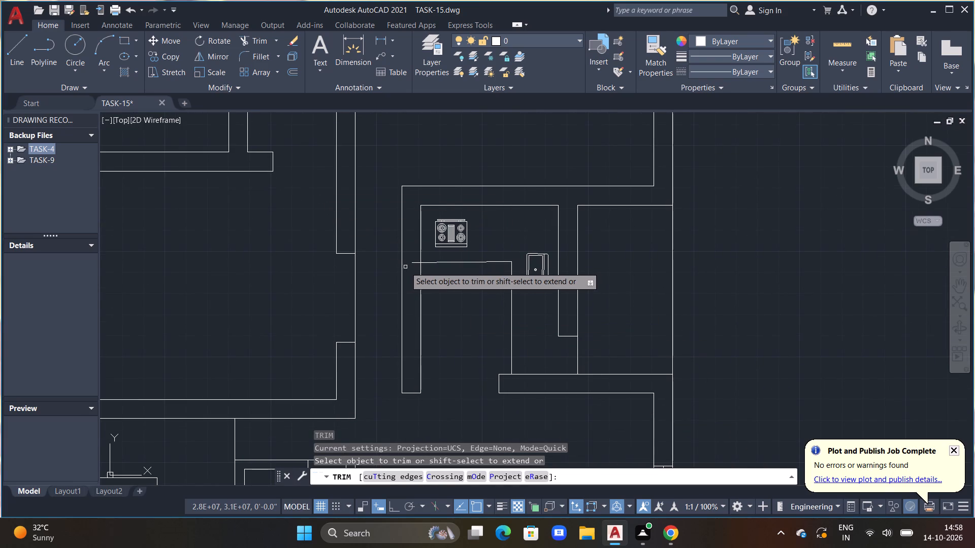
left_click(414, 264)
key("Escape")
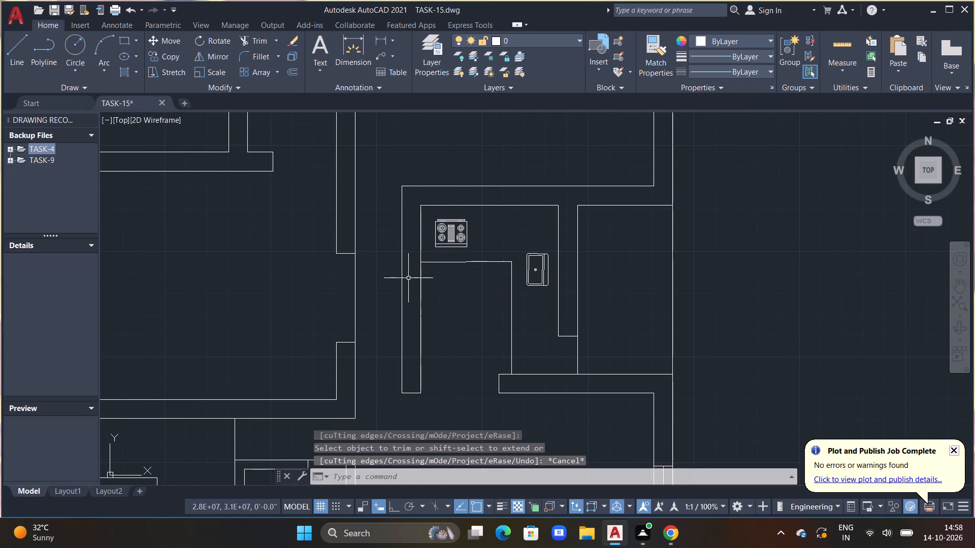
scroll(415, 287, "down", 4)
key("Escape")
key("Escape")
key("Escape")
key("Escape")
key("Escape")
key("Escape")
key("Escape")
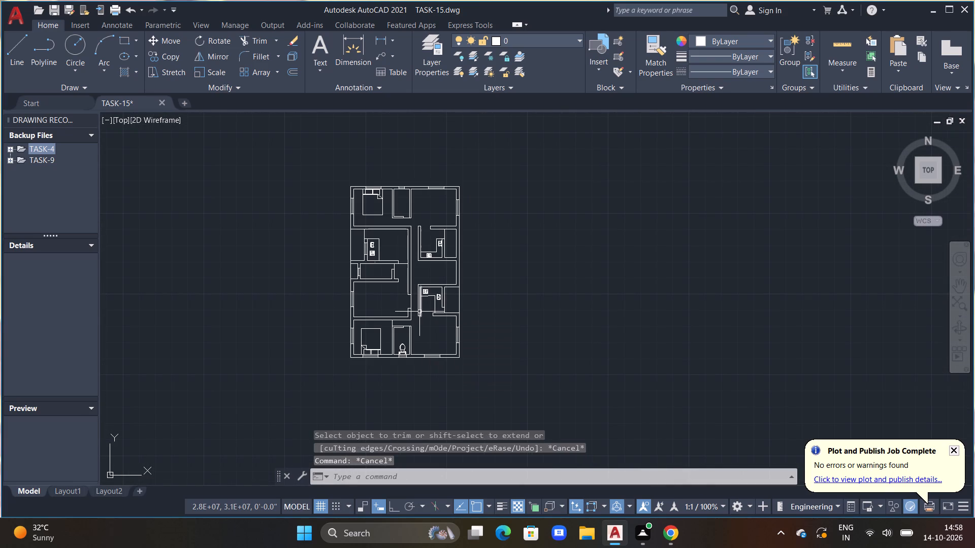
Extend the lower right-hand kitchen's outer left wall line up to close the space between the two right-hand kitchens.
middle_click_drag(474, 314, 474, 341)
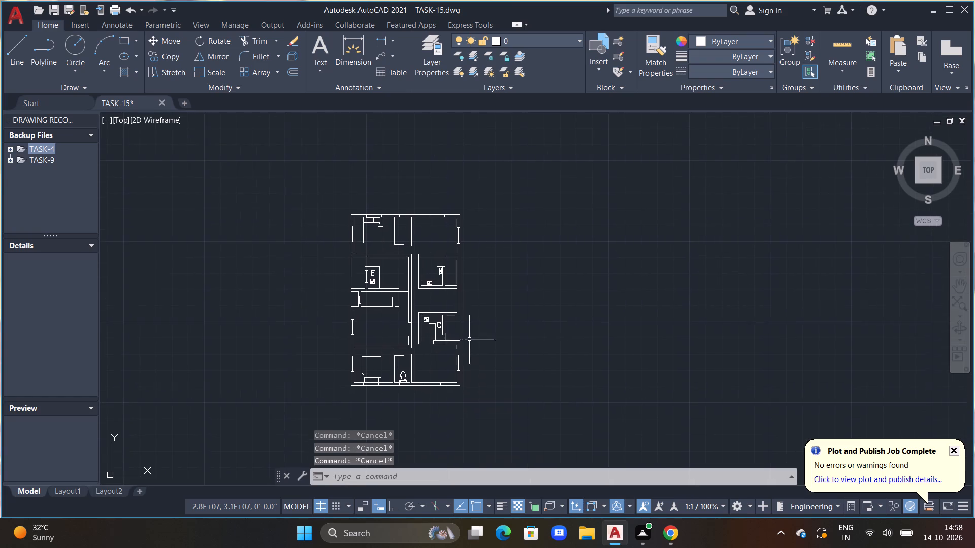
scroll(446, 311, "up", 2)
middle_click_drag(414, 327, 420, 303)
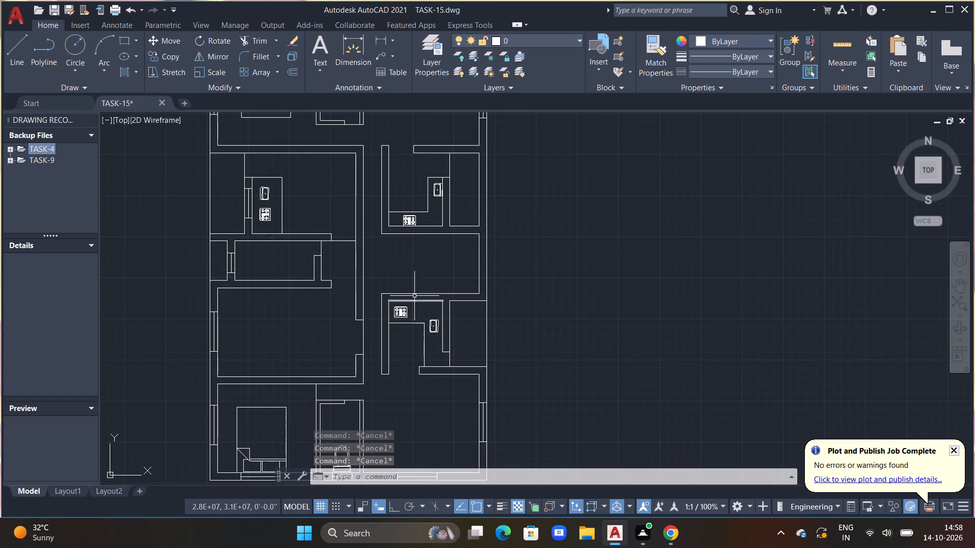
scroll(411, 291, "up", 2)
scroll(411, 292, "down", 1)
middle_click_drag(411, 292, 428, 321)
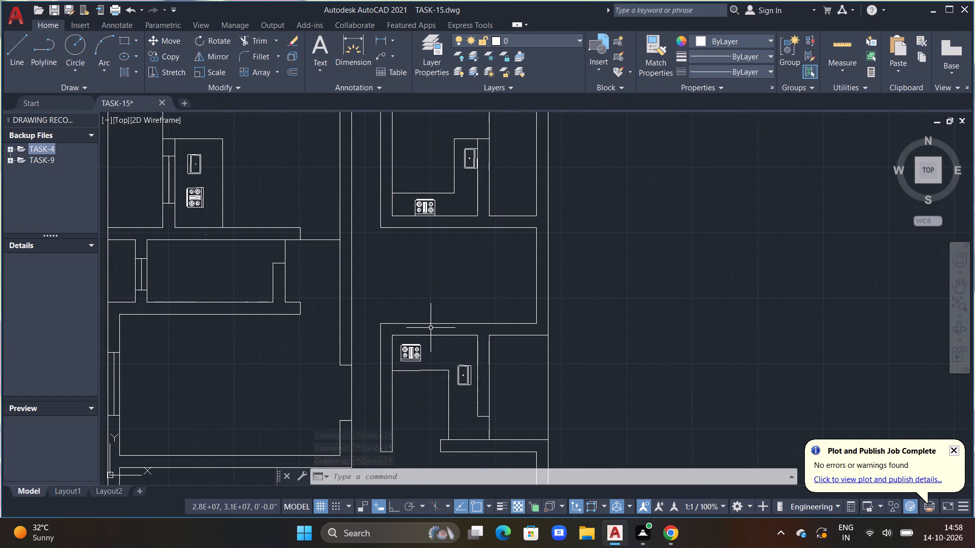
type("EX")
key("space")
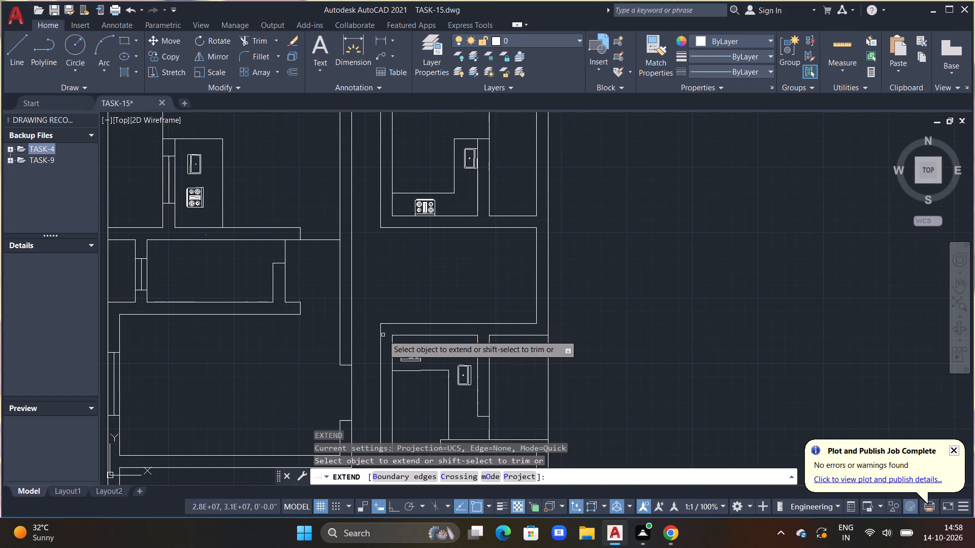
left_click(381, 332)
key("Escape")
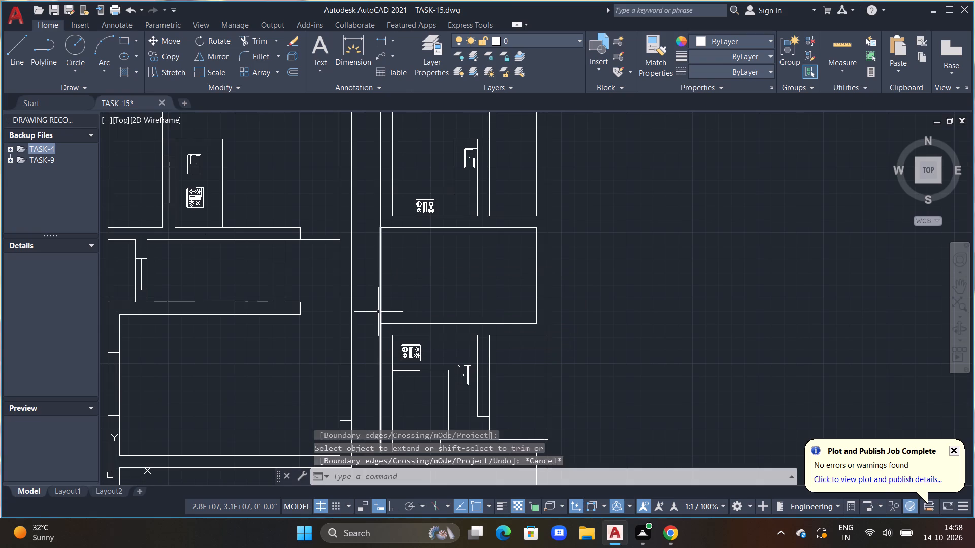
key("Escape")
Offset the right wall line of the space between the two right-hand kitchens 3' to the left.
type("OFF")
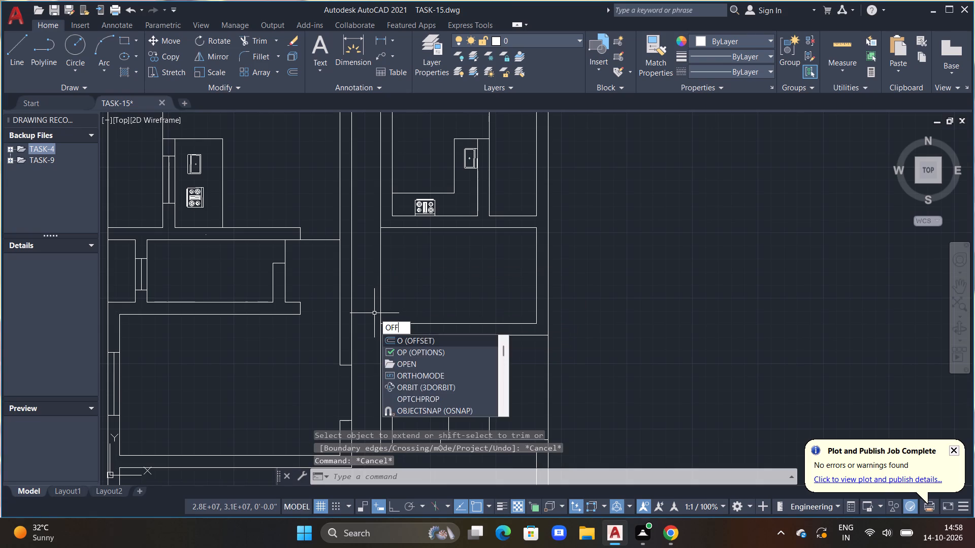
key("space")
type("3'")
key("Return")
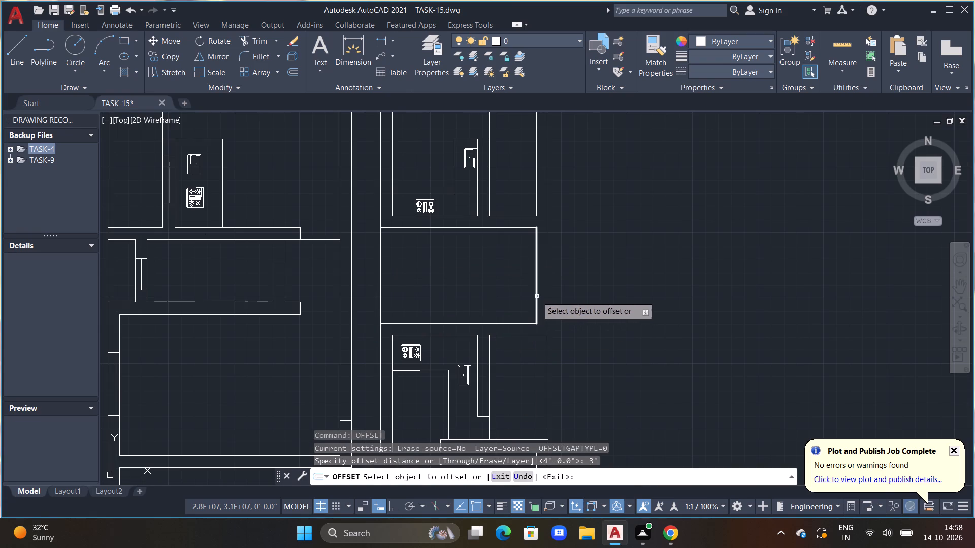
left_click(537, 296)
left_click(503, 295)
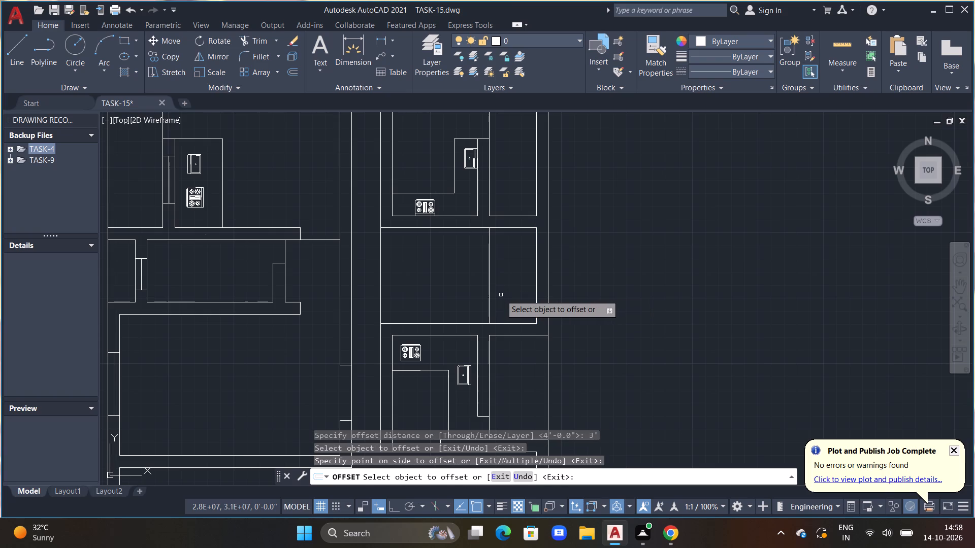
key("Escape")
key("Escape")
key("Escape")
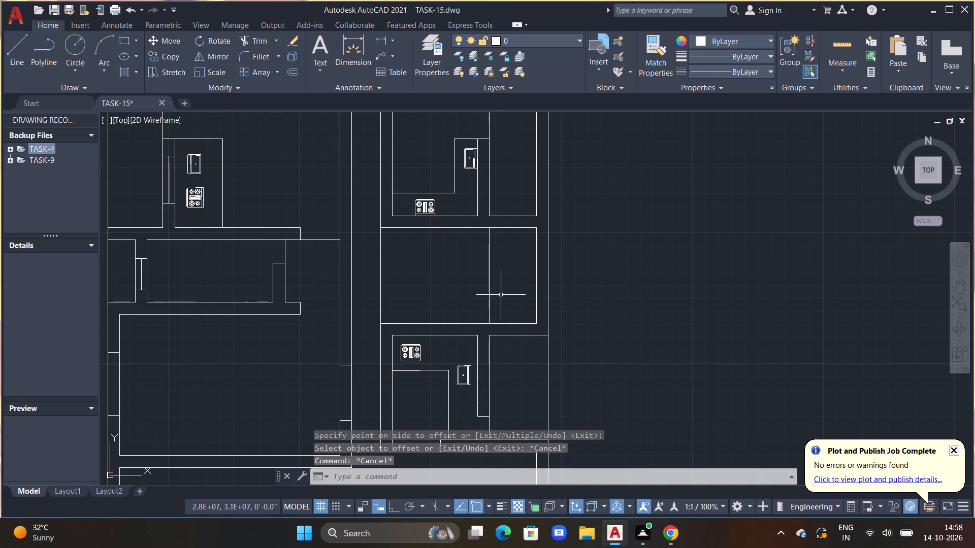
Offset the staircase's first riser line repeatedly to the left at 1' spacing to lay out six more risers.
type("OFF 1")
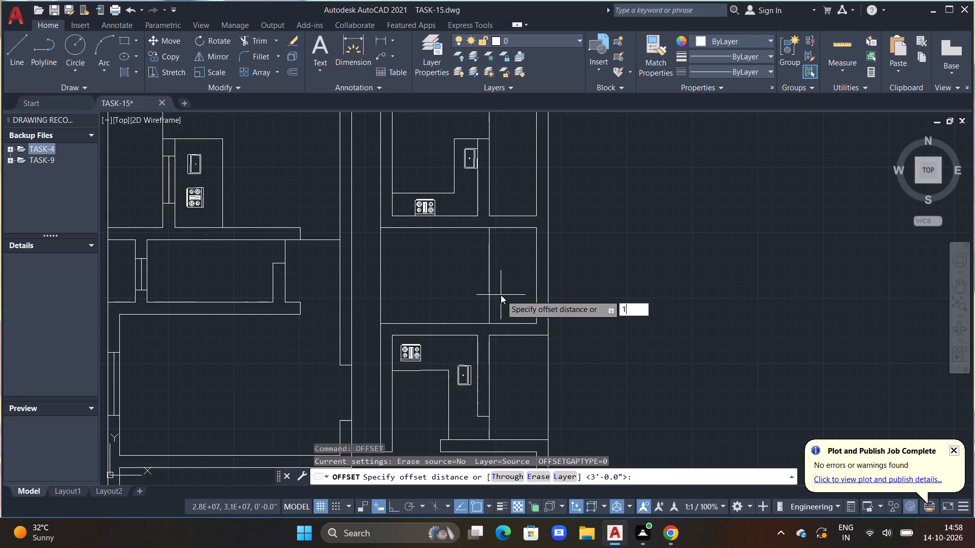
key("apostrophe")
key("Return")
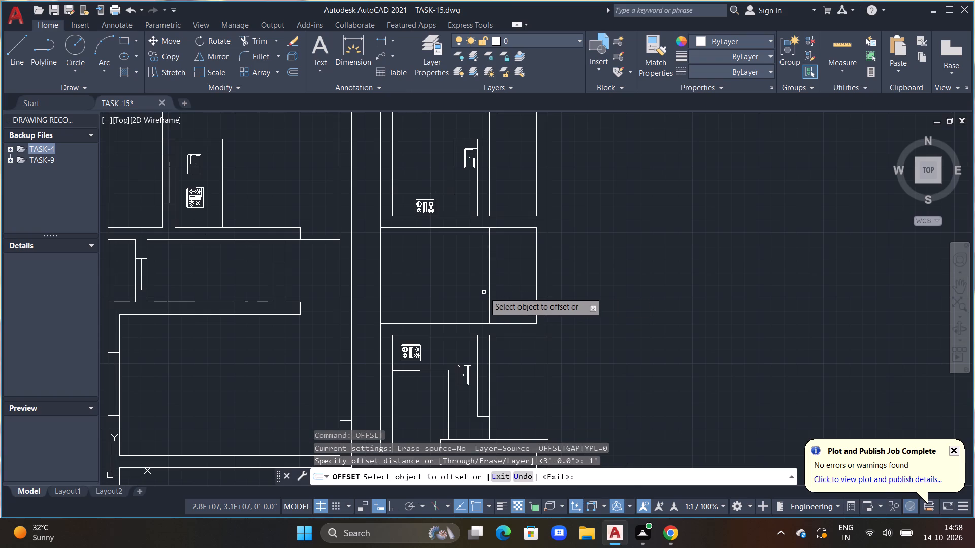
left_click_drag(490, 295, 485, 296)
left_click(442, 297)
left_click_drag(473, 296, 451, 301)
left_click(446, 301)
left_click_drag(458, 288, 414, 286)
left_click(415, 286)
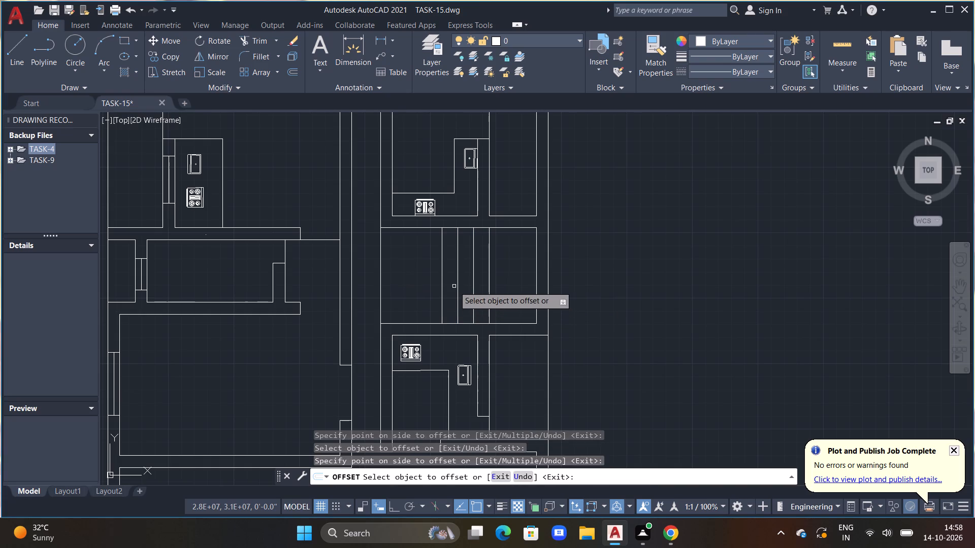
left_click_drag(443, 281, 438, 280)
left_click(429, 281)
left_click(425, 278)
left_click(408, 278)
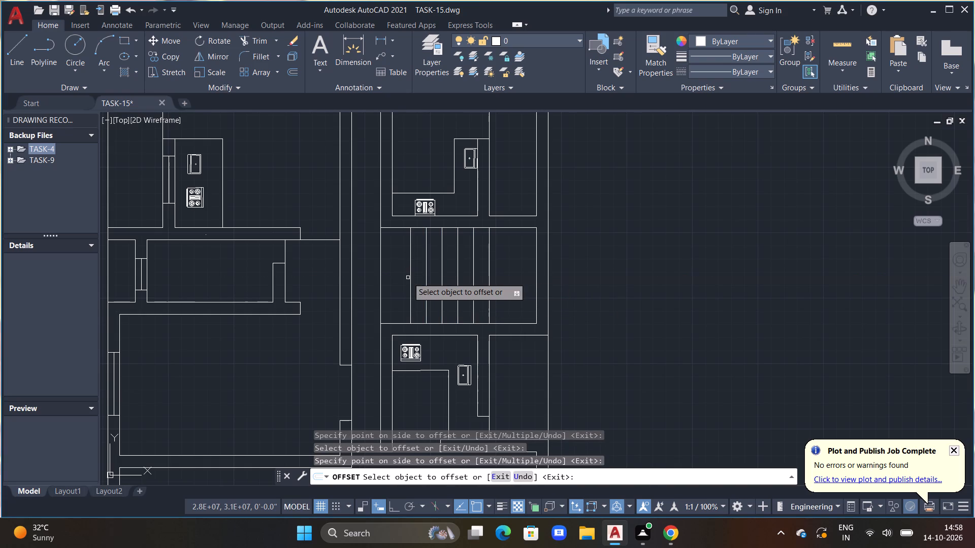
left_click(408, 278)
left_click(411, 280)
left_click(393, 282)
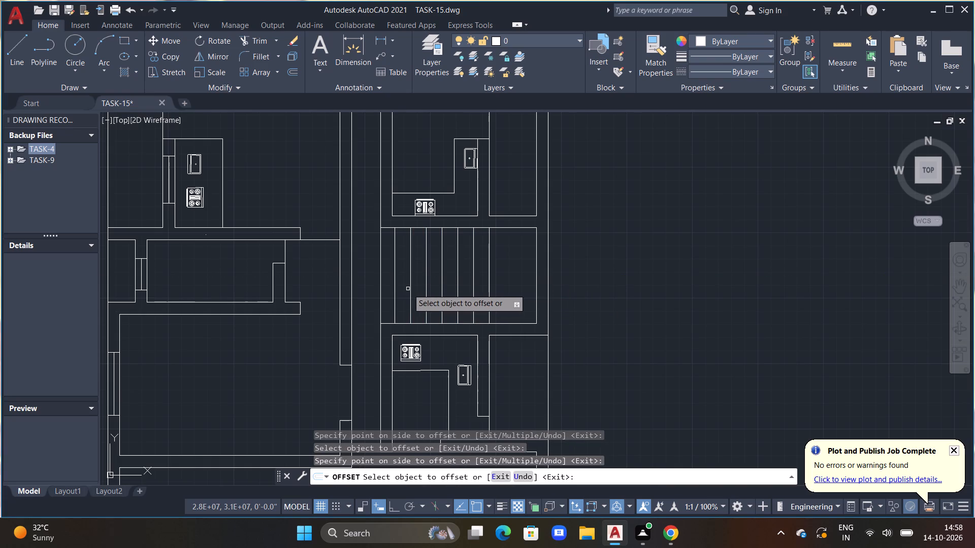
key("Escape")
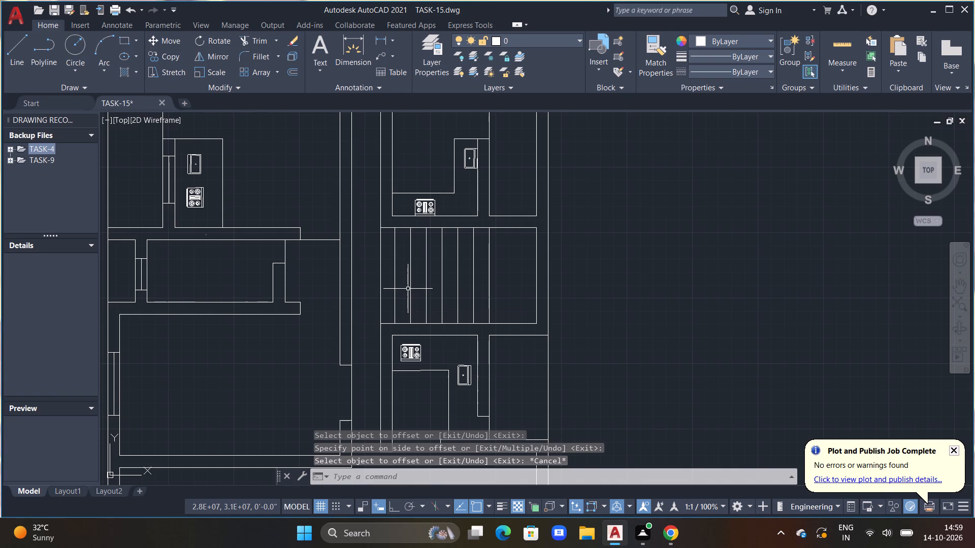
Draw a horizontal centre line across the staircase from the midpoint of its right wall to the left wall.
type("L")
key("space")
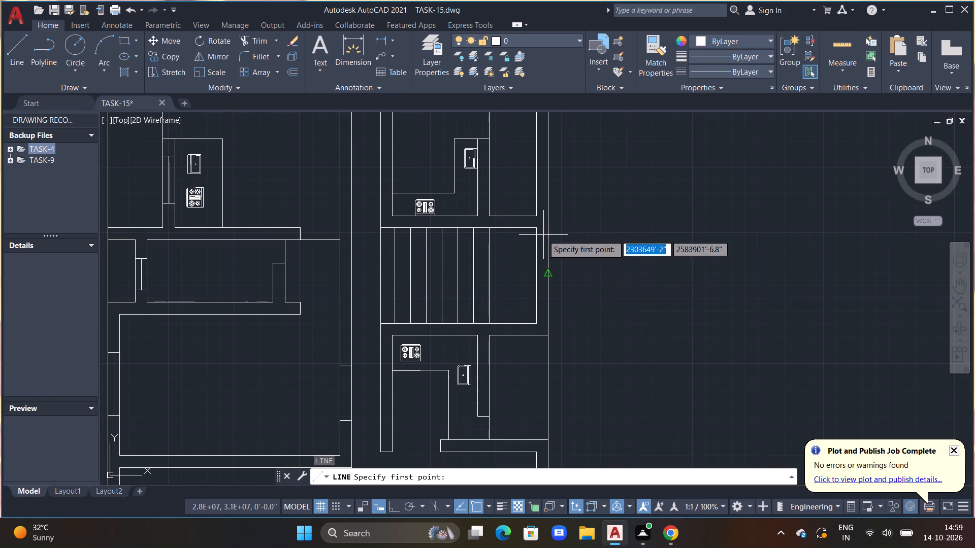
left_click(536, 278)
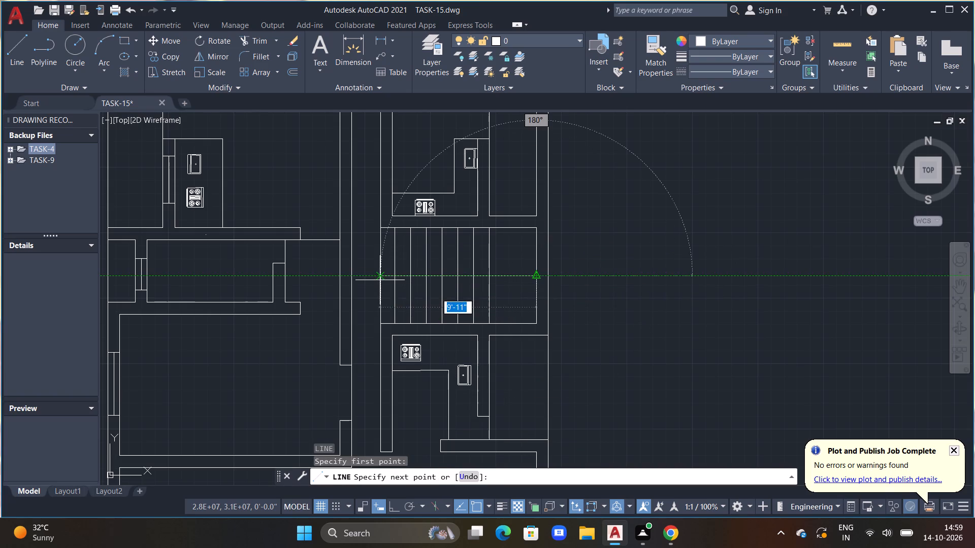
left_click(379, 280)
key("Escape")
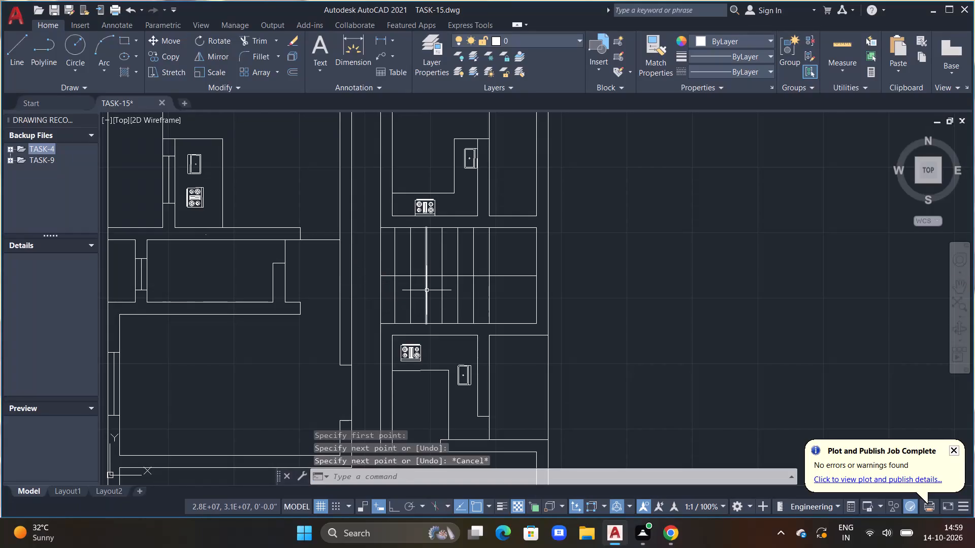
Offset the staircase's horizontal centre line 1" to both sides, one copy below and one above.
type("OFF")
key("space")
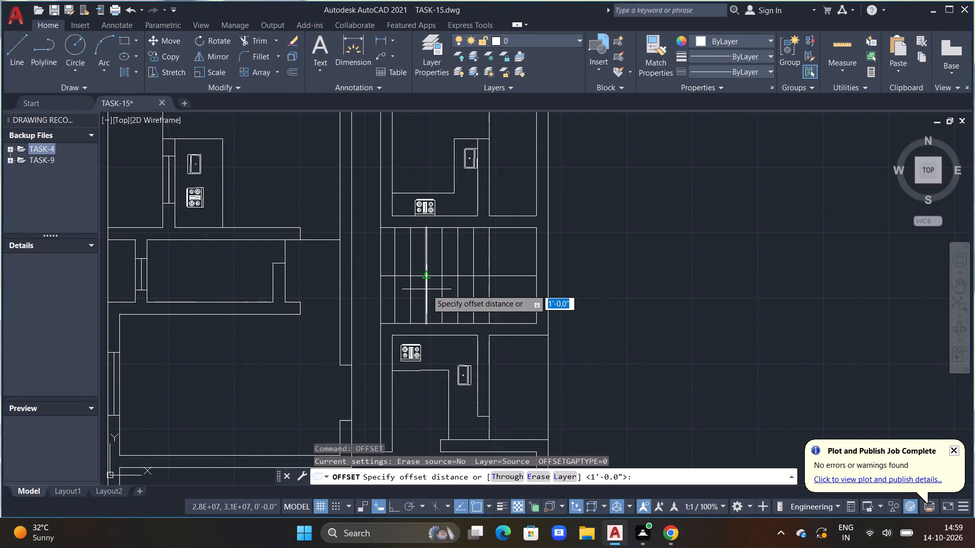
key("1")
key("shift+quotedbl")
key("Return")
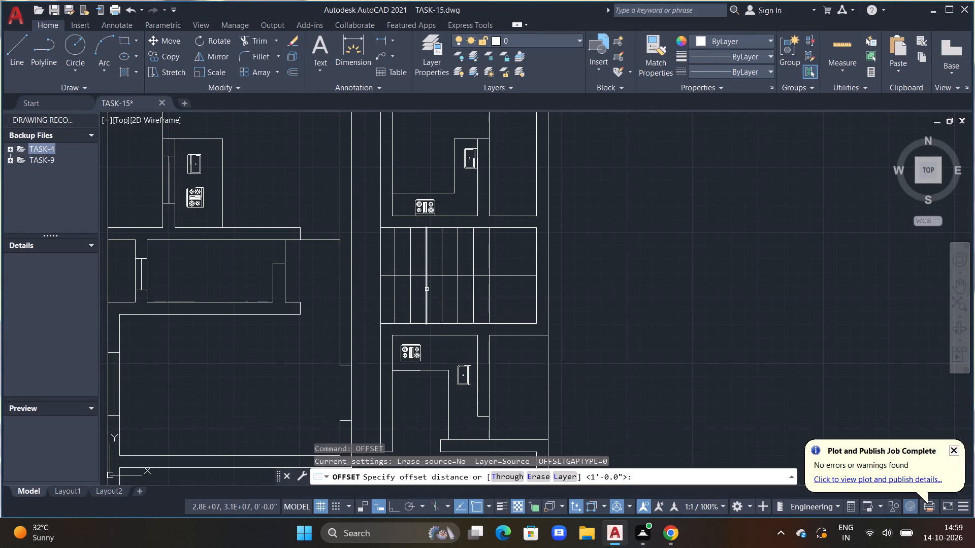
left_click(437, 276)
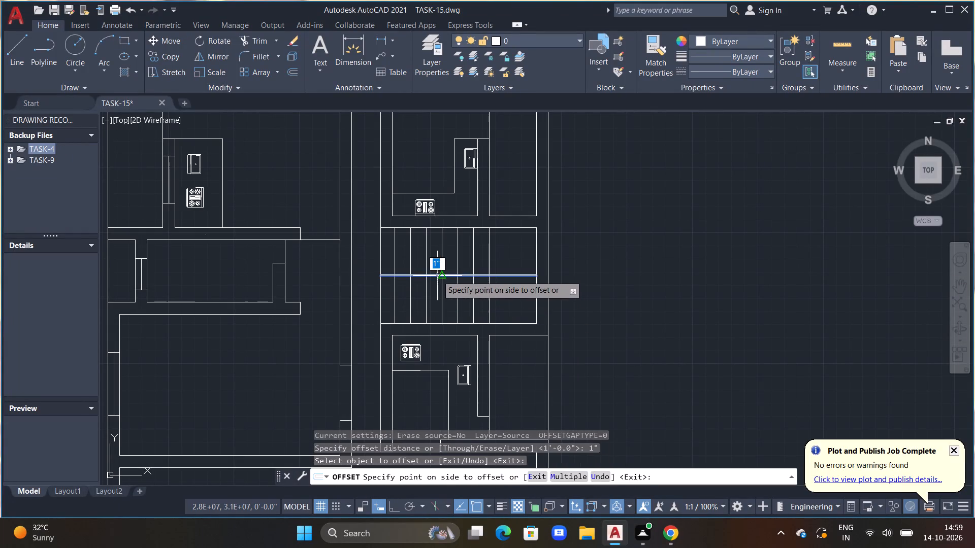
left_click(436, 290)
left_click(435, 276)
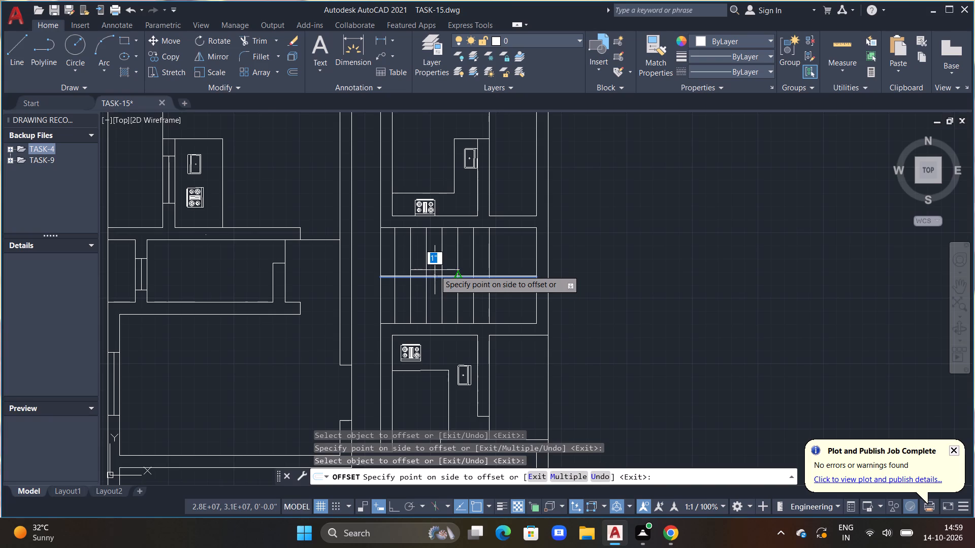
scroll(435, 270, "up", 3)
left_click(432, 298)
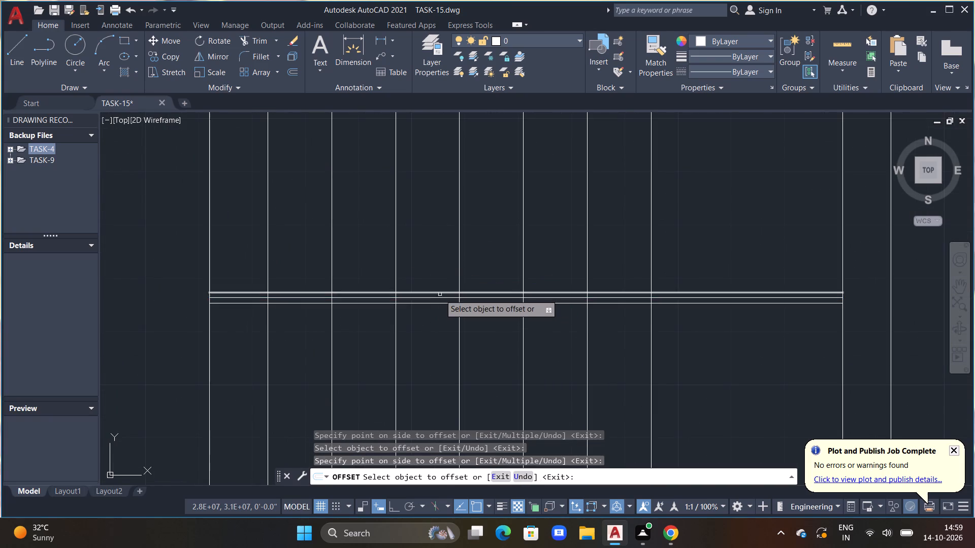
key("ctrl+z")
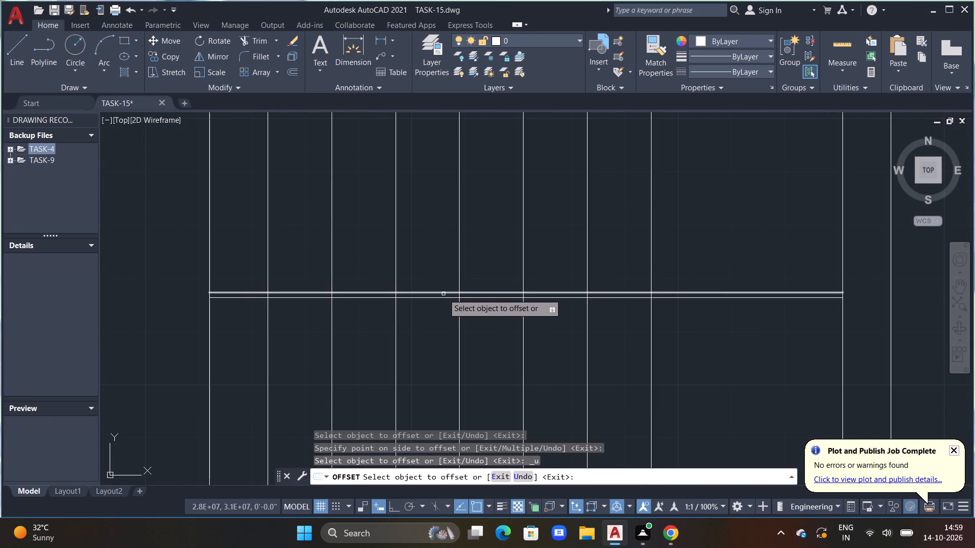
left_click(443, 292)
left_click(441, 280)
key("Escape")
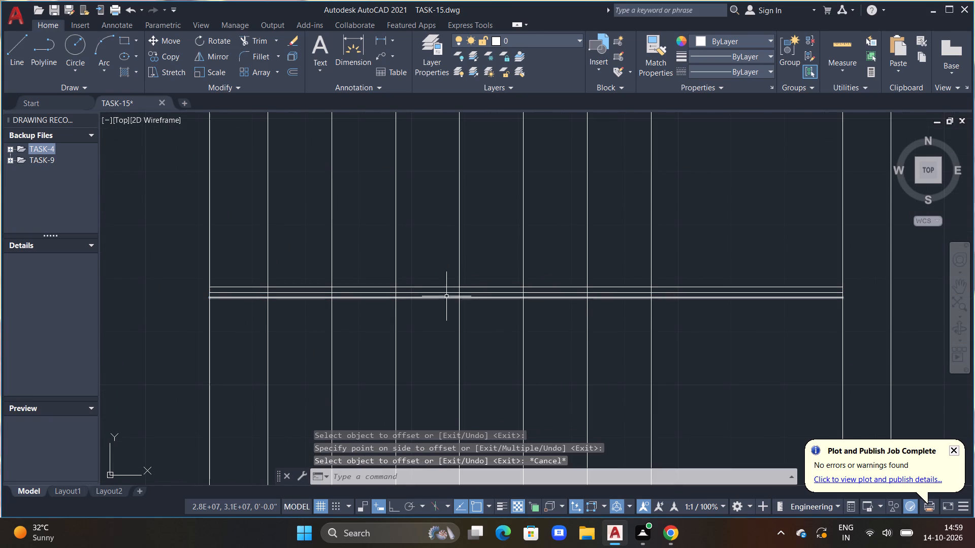
Delete the original centre line between the two offset lines.
left_click(443, 292)
key("Delete")
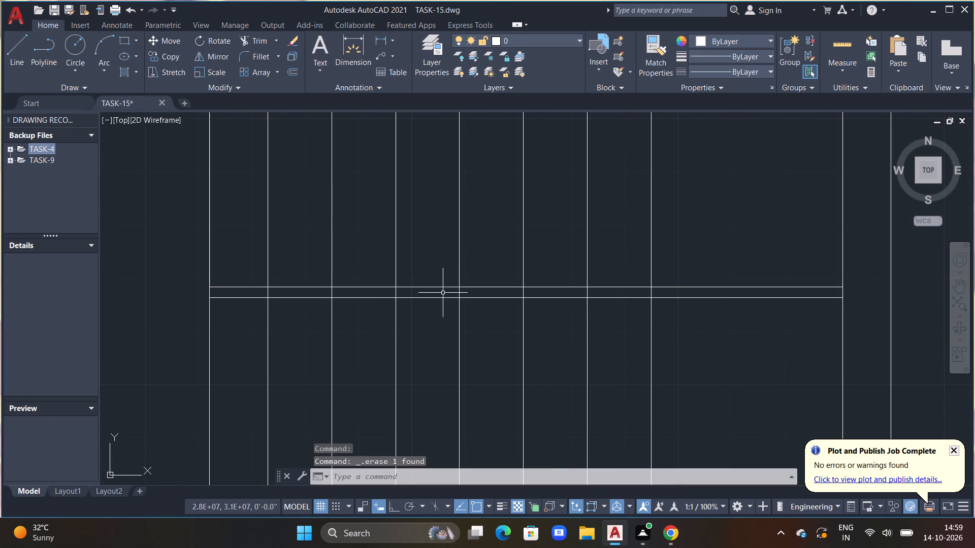
Trim the two middle lines back to the rightmost riser so the landing is clear.
key("t")
type("R")
key("space")
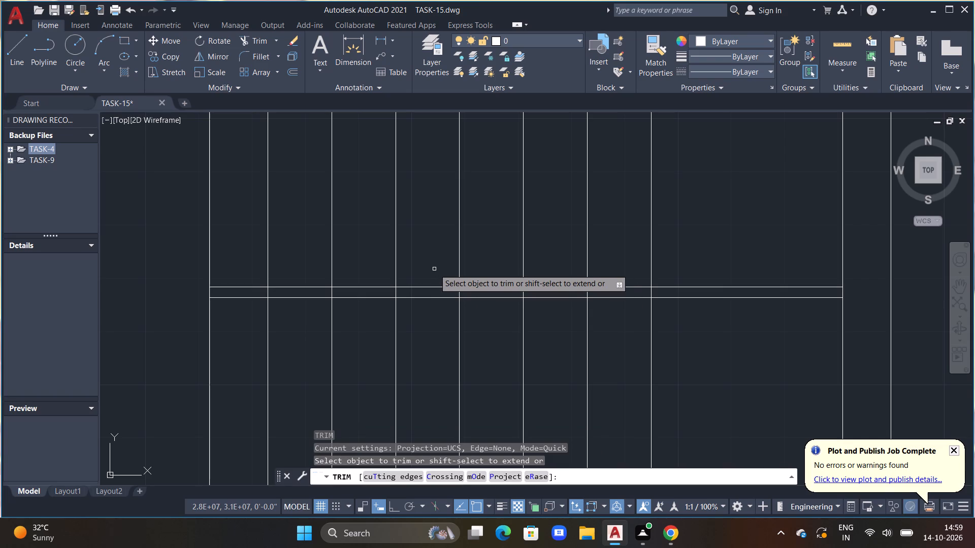
scroll(434, 269, "up", 1)
scroll(435, 268, "down", 1)
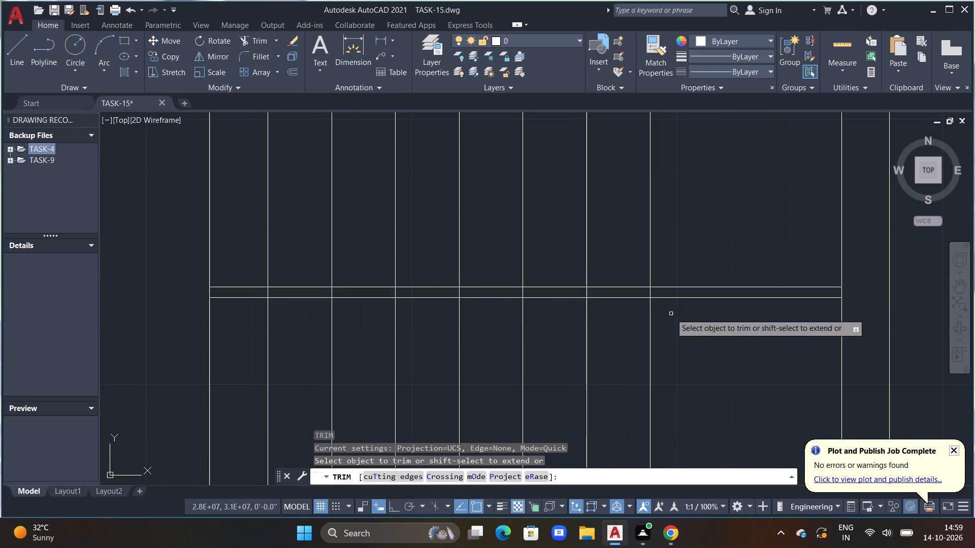
left_click_drag(685, 248, 687, 325)
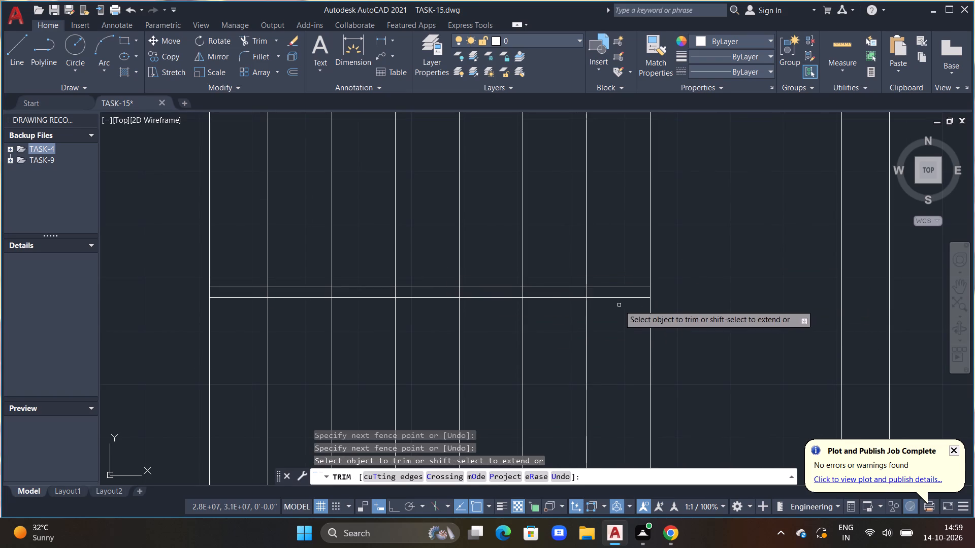
Trim the six inner riser lines where they cross the narrow gap between the two stair flights.
left_click(585, 292)
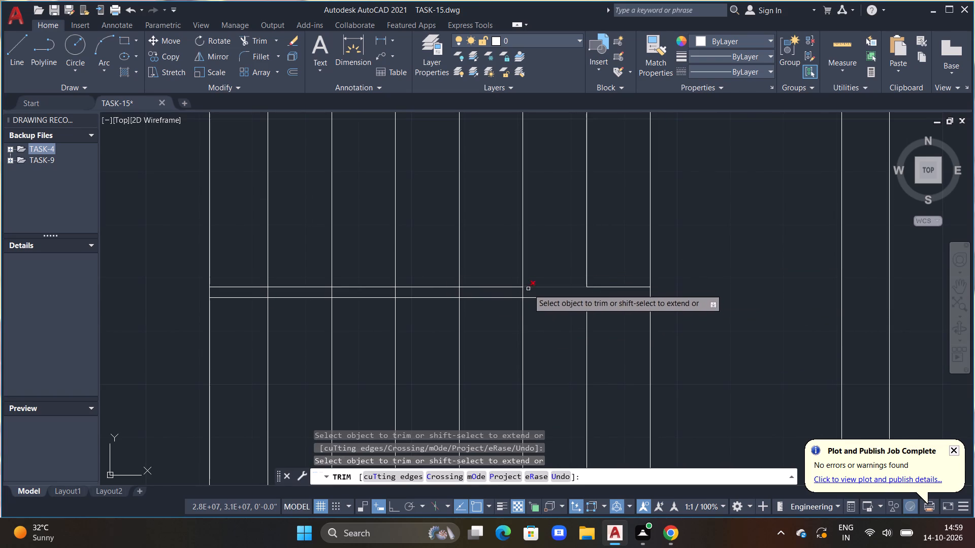
left_click(521, 294)
left_click(460, 293)
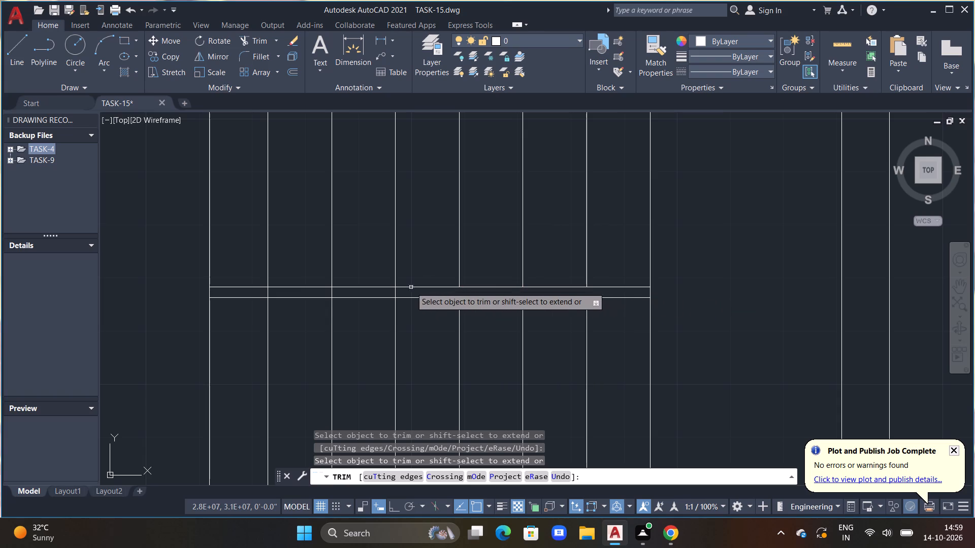
left_click(395, 293)
left_click(334, 293)
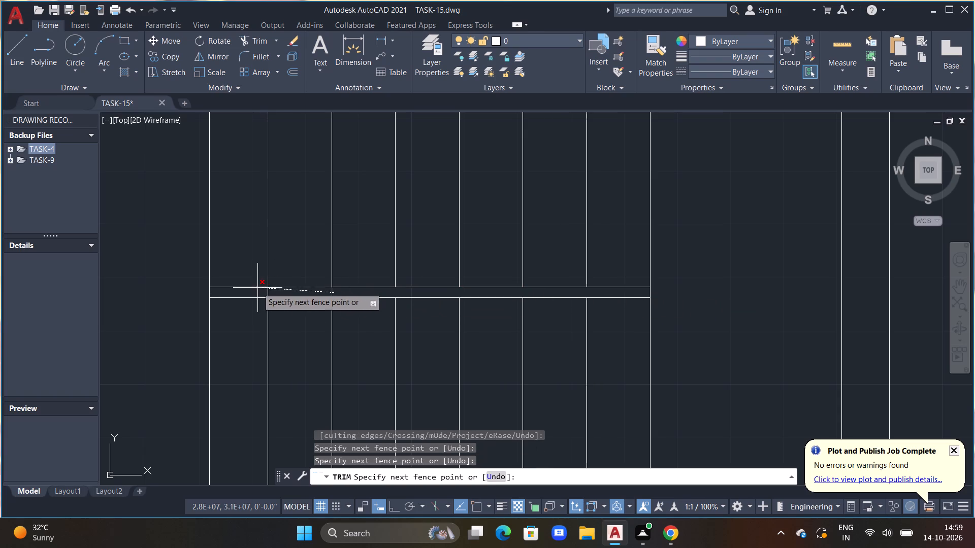
left_click(266, 293)
key("Escape")
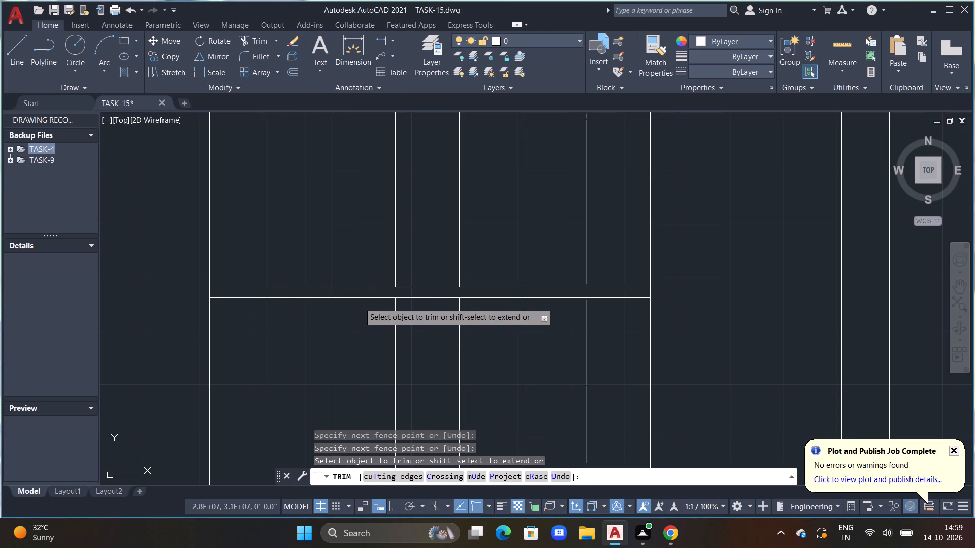
scroll(359, 302, "down", 2)
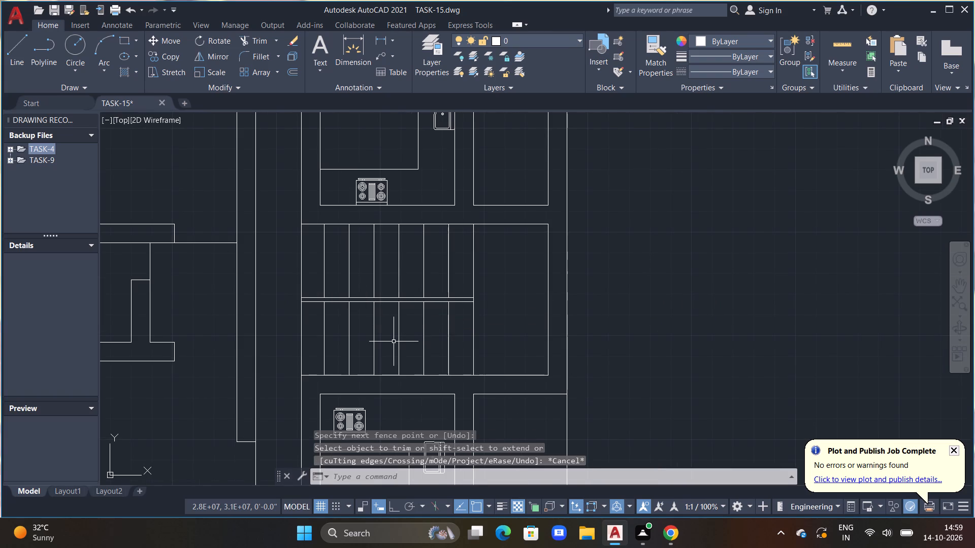
key("Escape")
key("Escape")
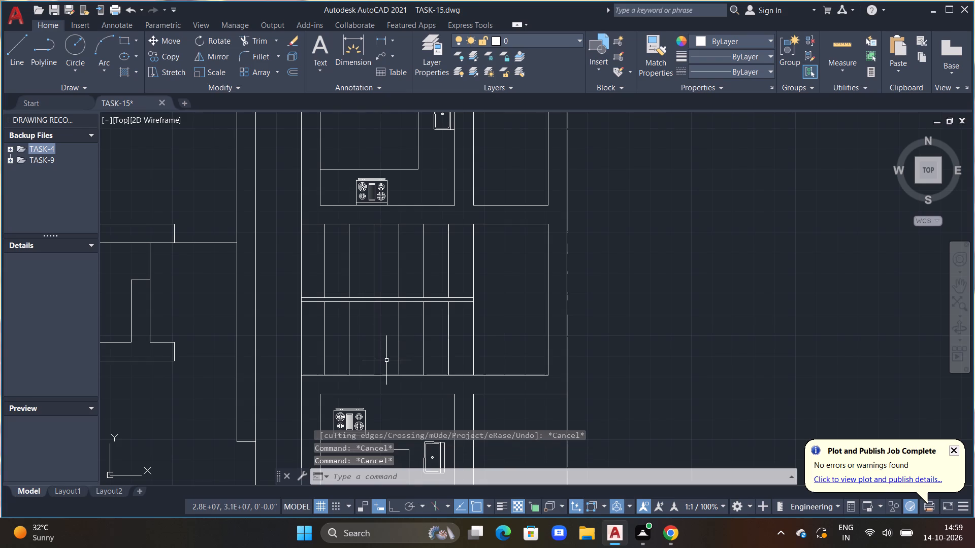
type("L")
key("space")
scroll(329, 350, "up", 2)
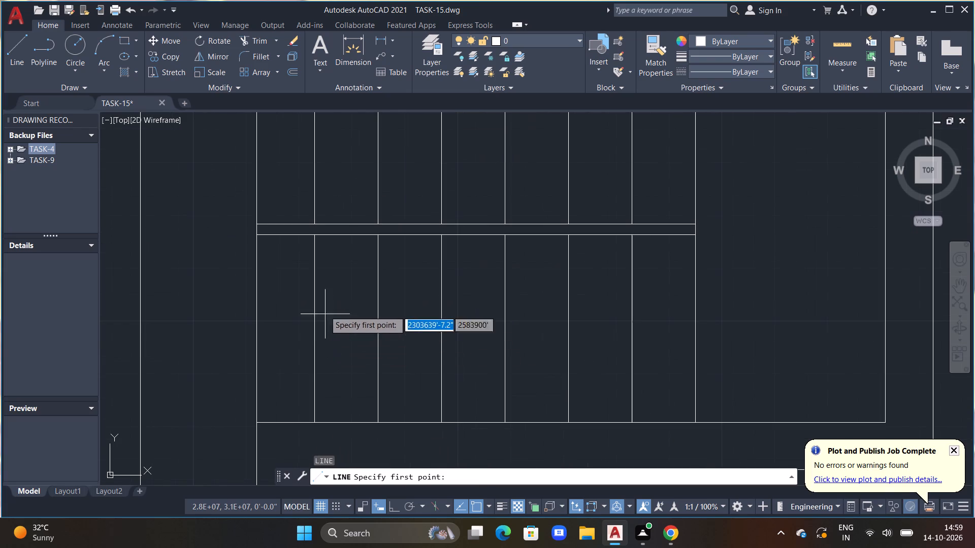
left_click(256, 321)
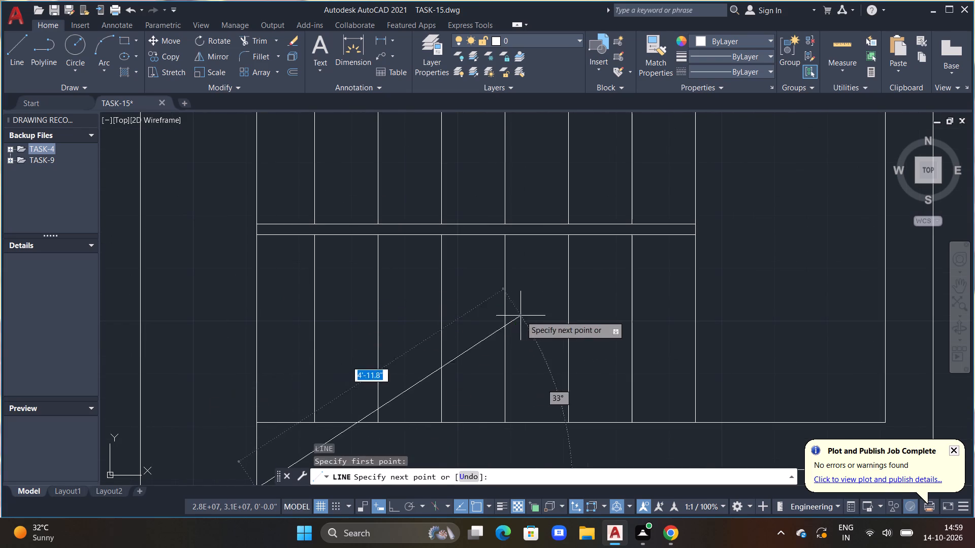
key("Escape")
Draw the stair direction line from outside the lower flight's open end about 7'-9" to the landing, up, and back into the upper flight.
key("l")
key("space")
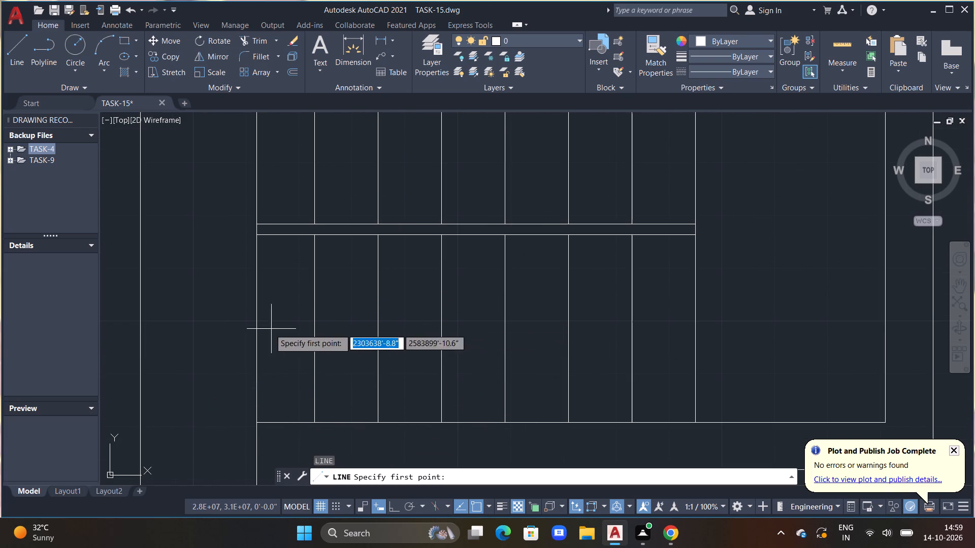
left_click(238, 321)
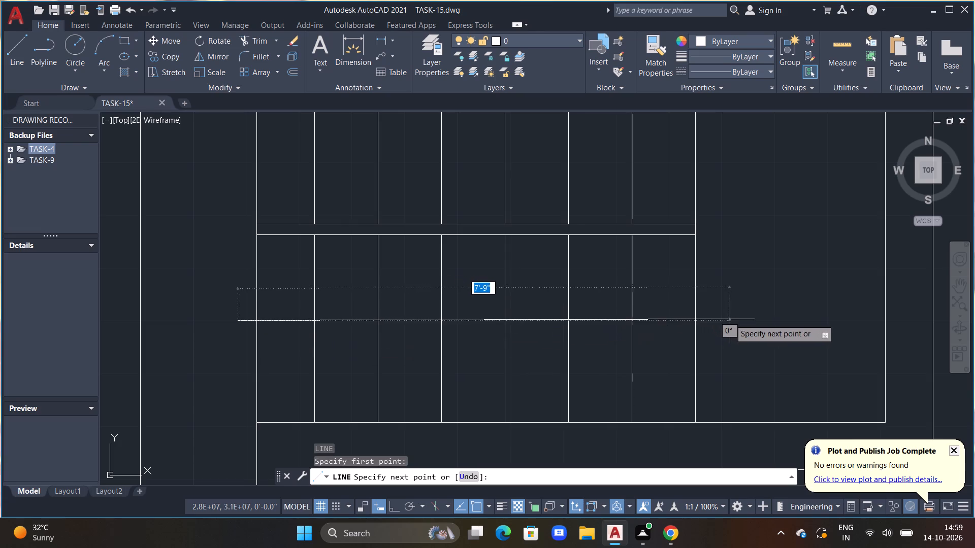
left_click_drag(736, 322, 735, 316)
middle_click_drag(712, 204, 730, 314)
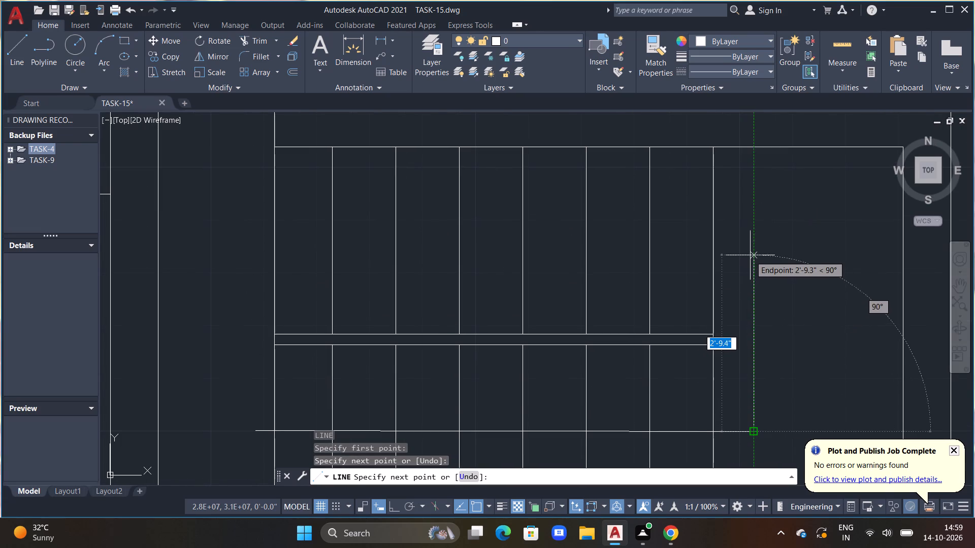
key("F8")
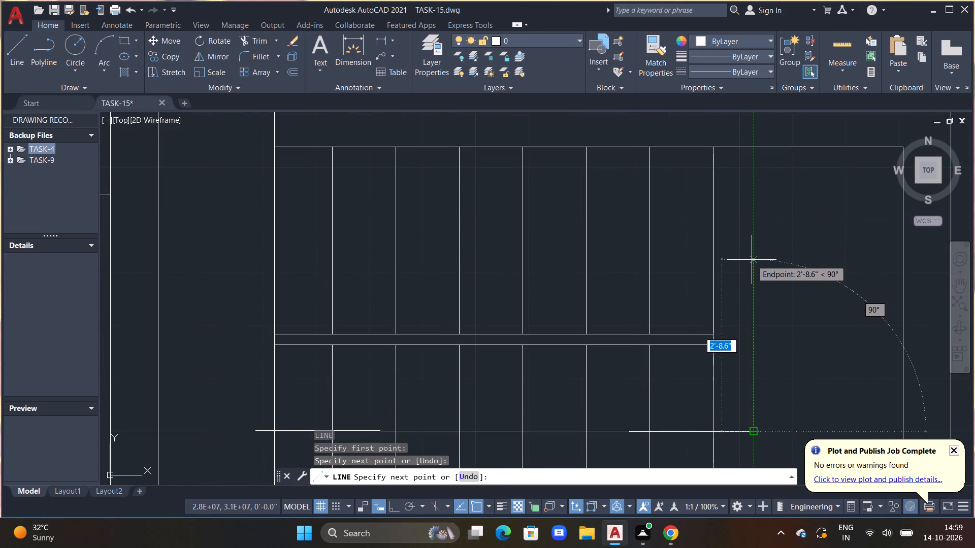
left_click(744, 235)
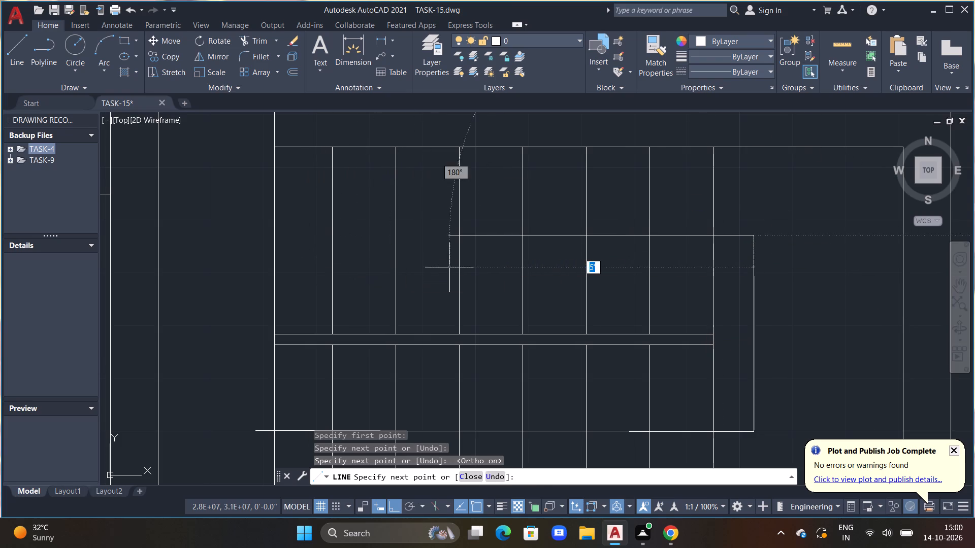
left_click(507, 247)
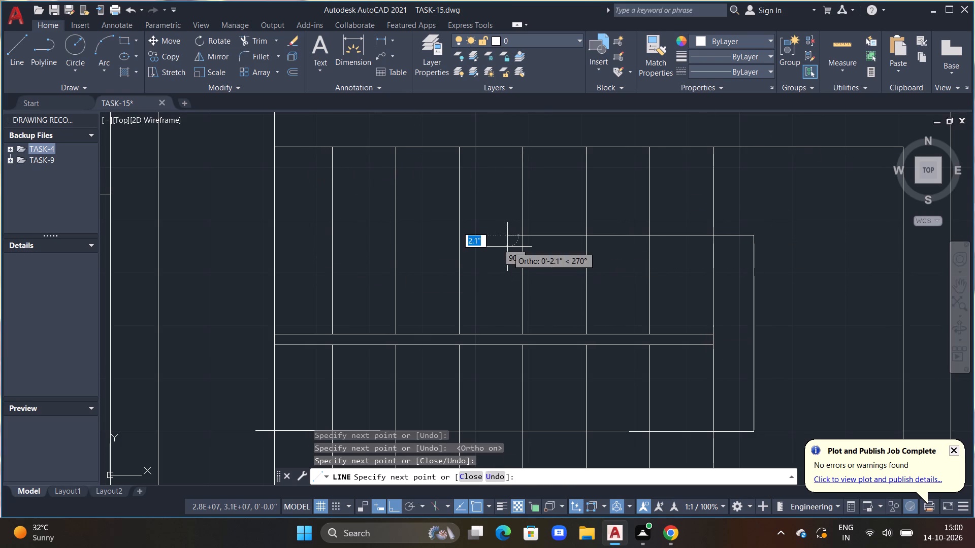
Draw two short diagonal strokes about 1' long, opening leftward as a V, from the direction line's end in the upper flight.
key("F8")
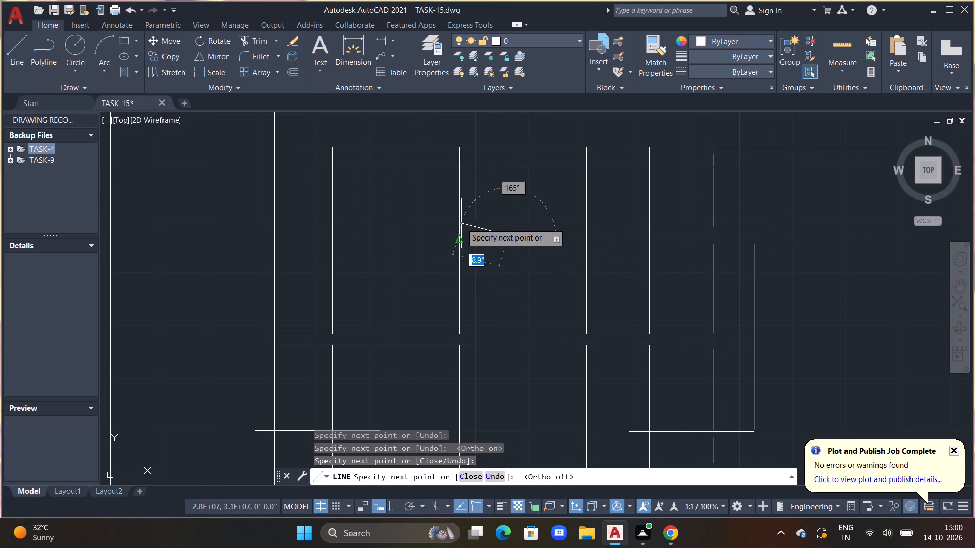
scroll(458, 219, "up", 3)
left_click(449, 200)
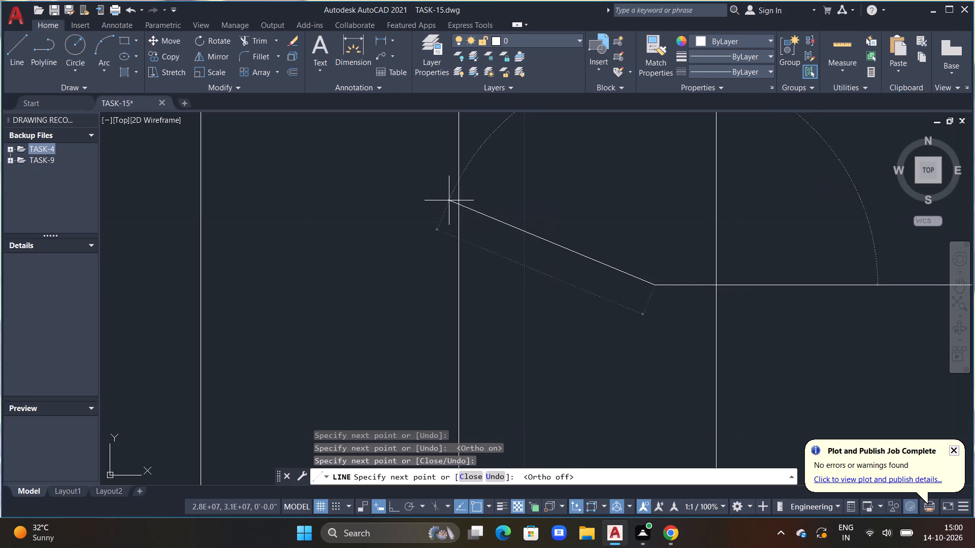
key("Escape")
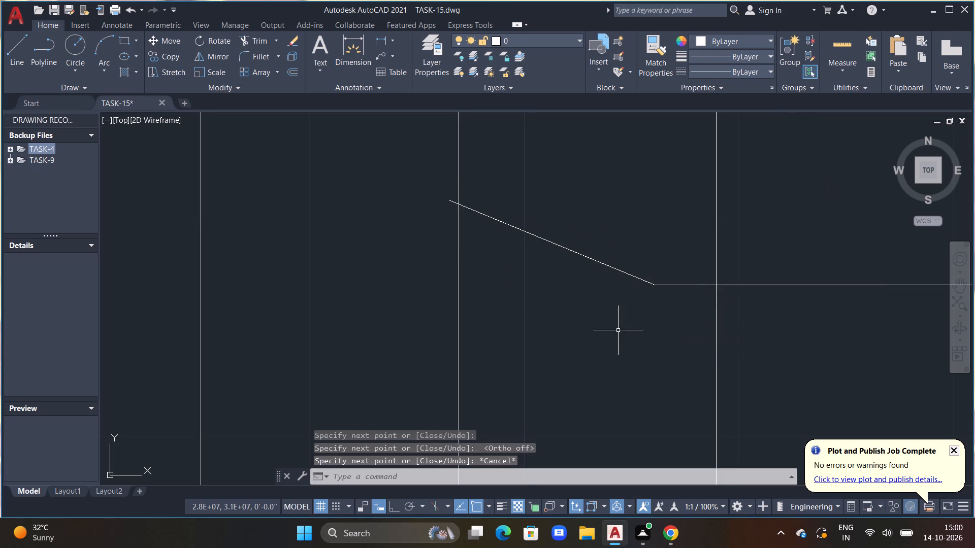
middle_click_drag(622, 337, 619, 275)
scroll(617, 264, "down", 1)
scroll(606, 331, "down", 2)
type("L")
key("space")
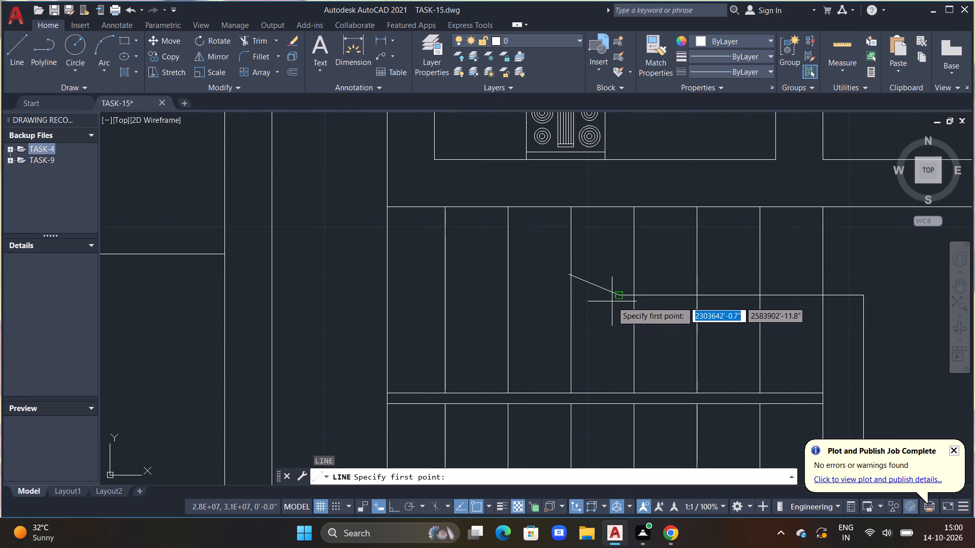
left_click(616, 294)
scroll(565, 327, "up", 1)
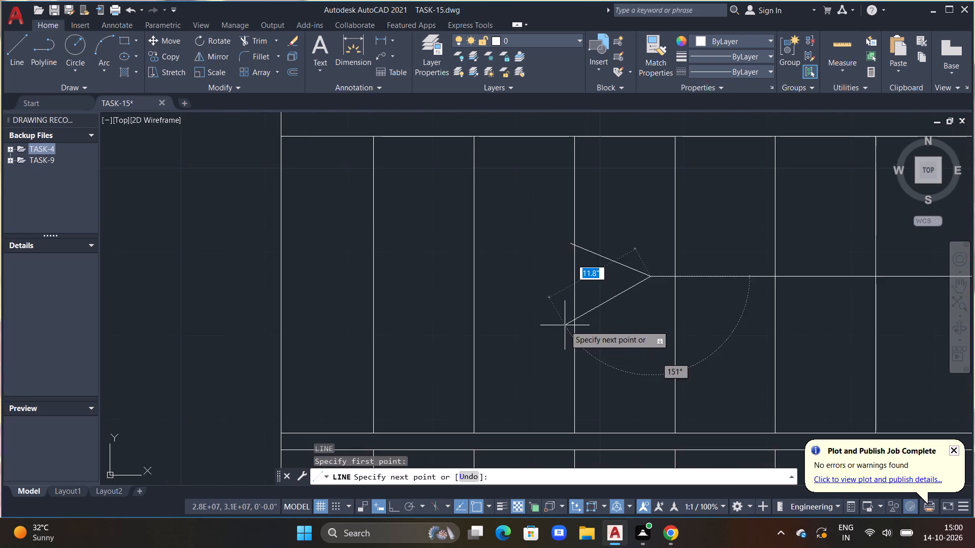
scroll(565, 325, "up", 1)
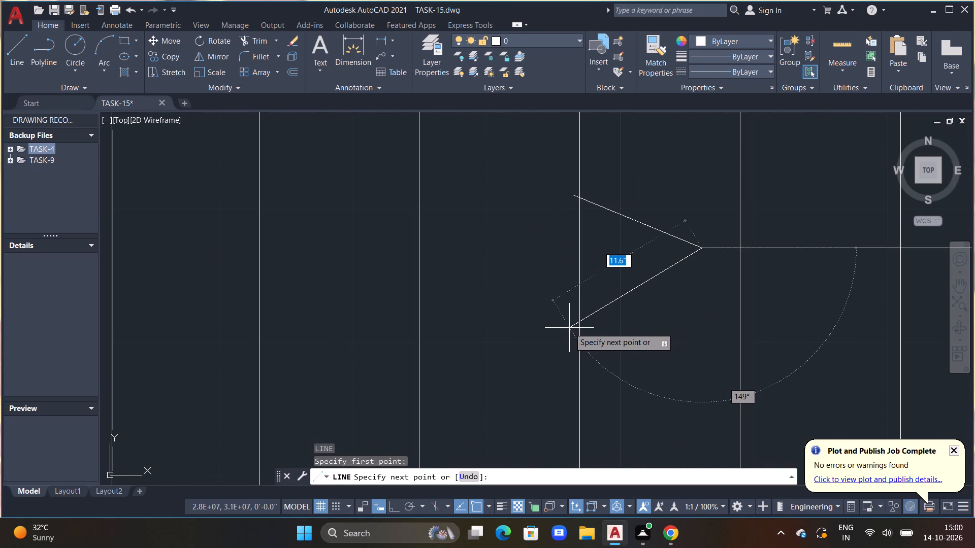
left_click(570, 326)
key("Escape")
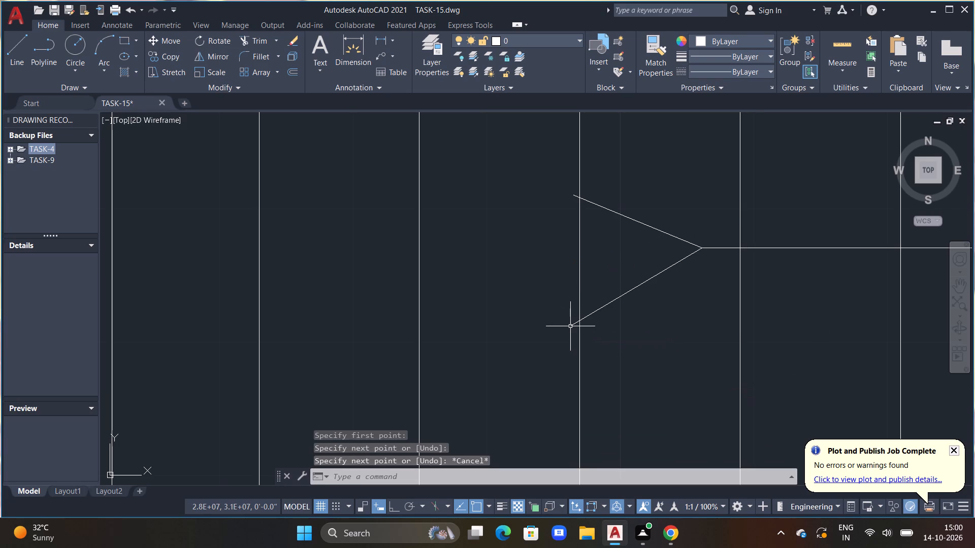
Draw an arrowhead at the direction line's lower-flight end with diagonal strokes of about 1'-6" above and 1'-5" below.
scroll(570, 326, "down", 4)
middle_click_drag(543, 377, 550, 338)
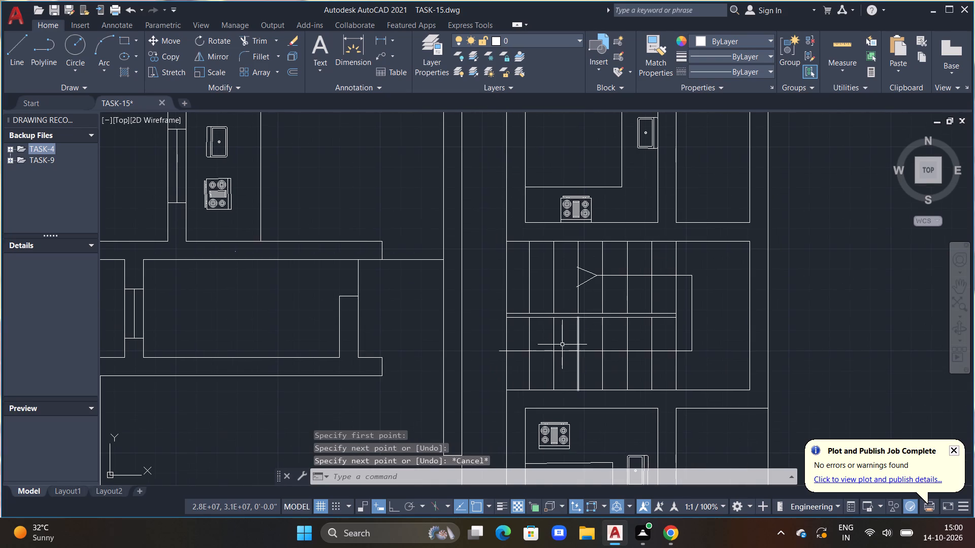
middle_click_drag(556, 347, 550, 310)
type("L")
key("space")
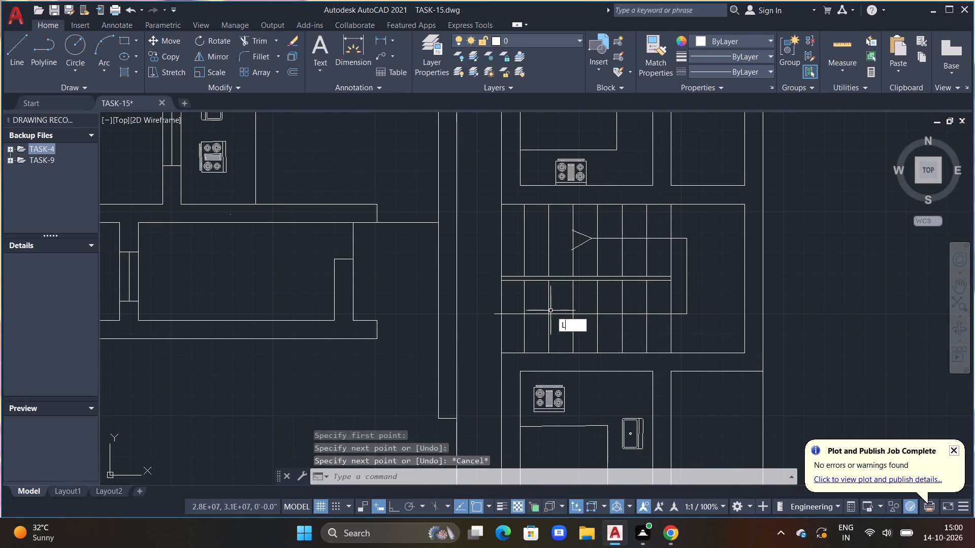
scroll(493, 341, "up", 3)
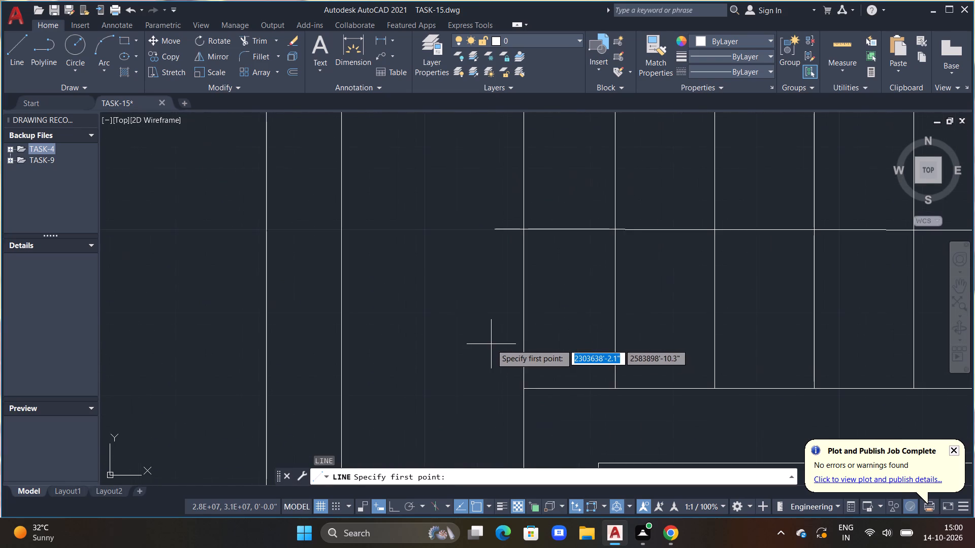
scroll(497, 262, "down", 1)
middle_click_drag(497, 262, 510, 318)
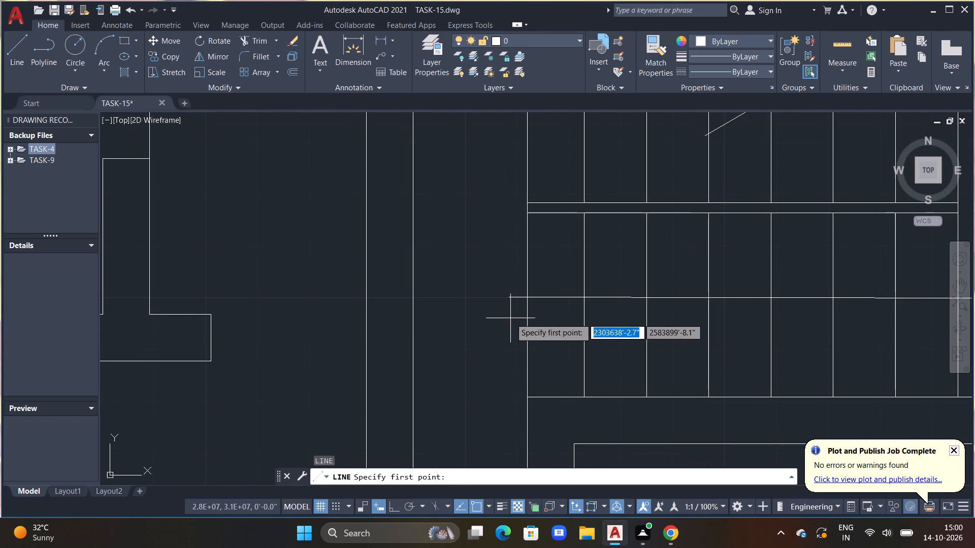
left_click(509, 295)
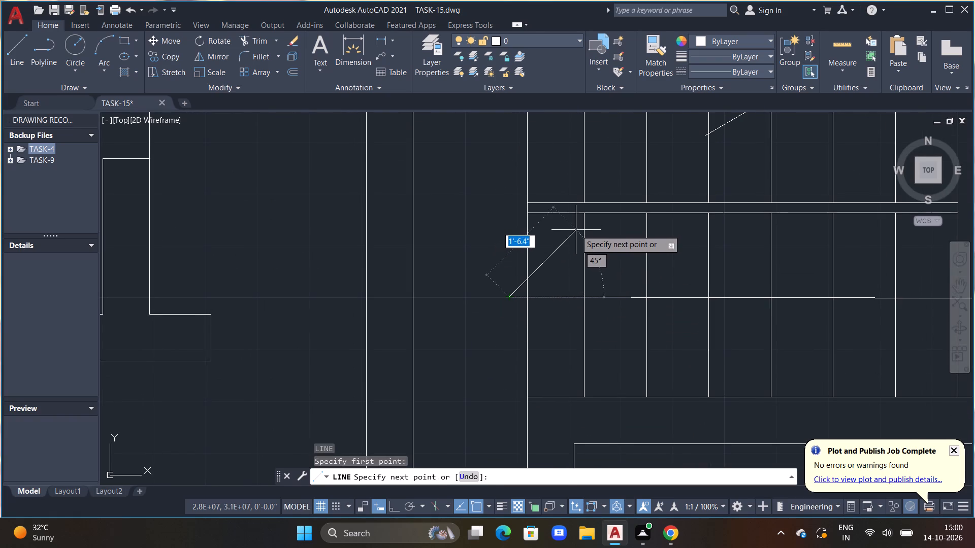
left_click(576, 230)
left_click(507, 298)
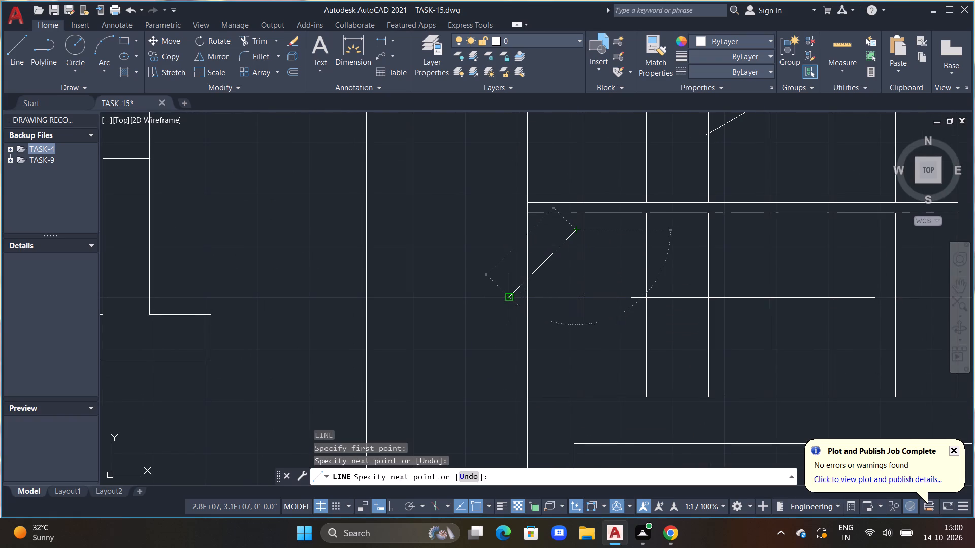
left_click(579, 341)
key("ctrl+z")
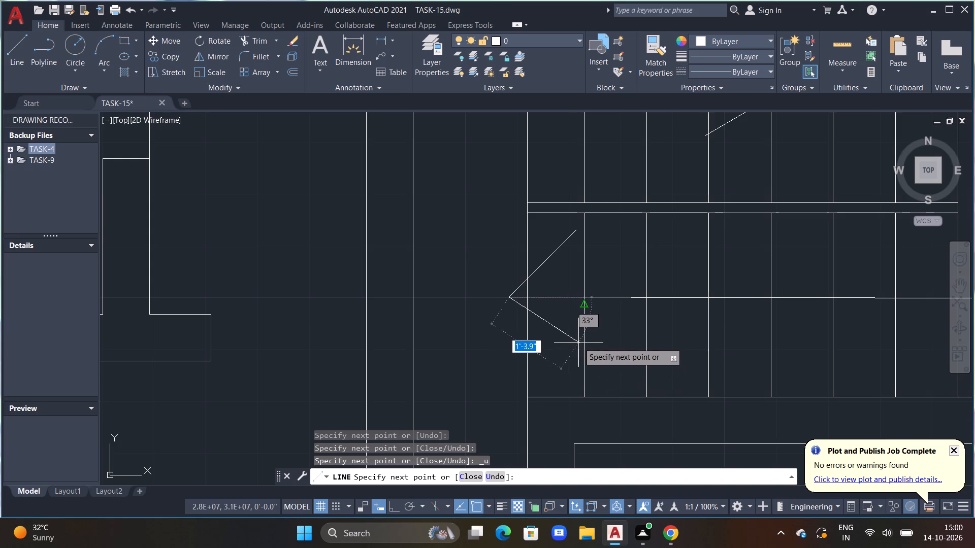
left_click(578, 342)
key("ctrl+z")
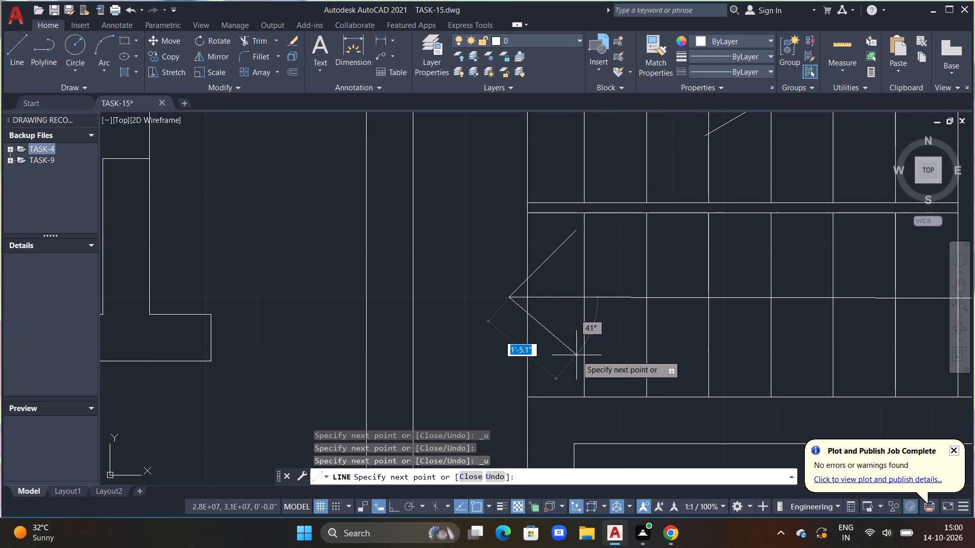
left_click(576, 355)
key("Escape")
Draw a horizontal line about 2'-6" long across the corridor, near the bottom of the lower right-hand kitchen's wall.
scroll(569, 357, "down", 4)
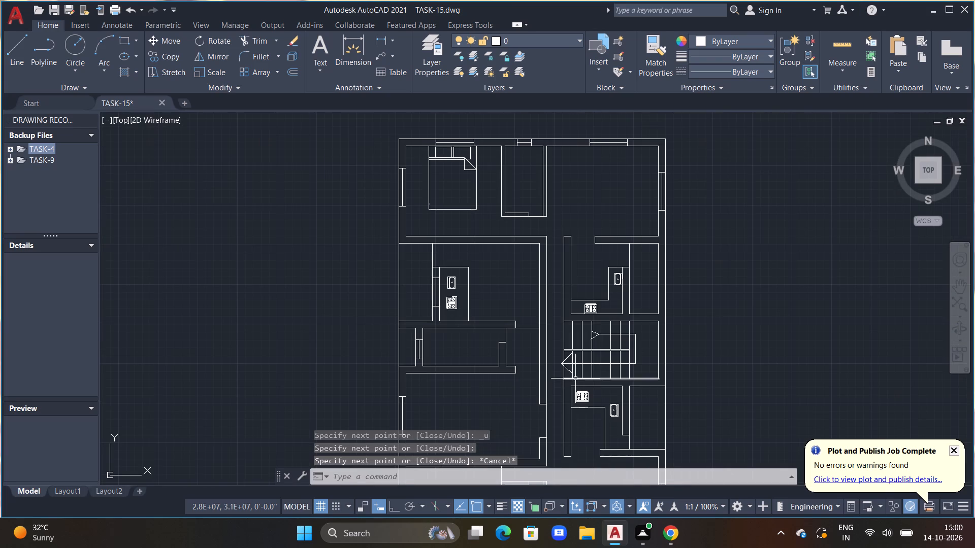
middle_click_drag(575, 379, 612, 357)
middle_click(593, 329)
scroll(597, 321, "down", 1)
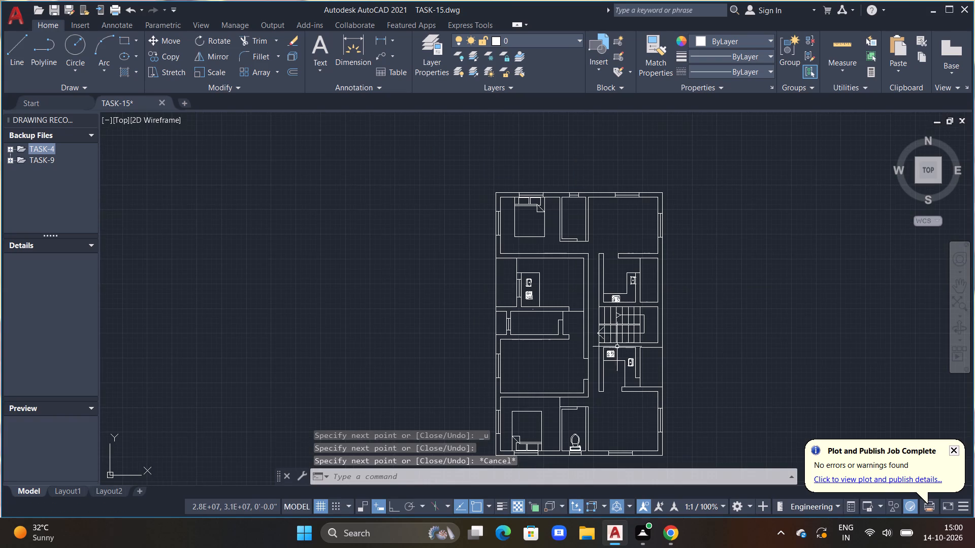
middle_click_drag(570, 264, 565, 251)
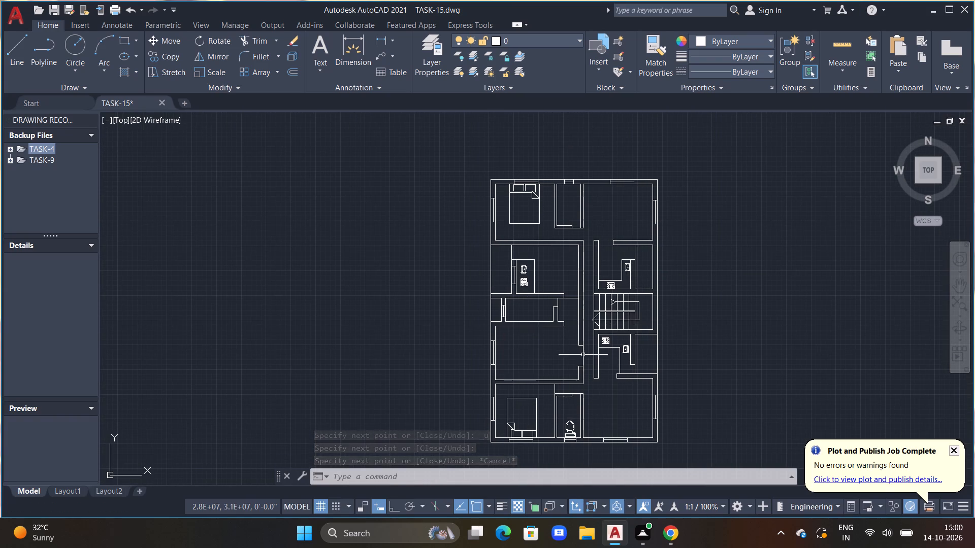
scroll(581, 332, "up", 2)
middle_click_drag(612, 344, 488, 322)
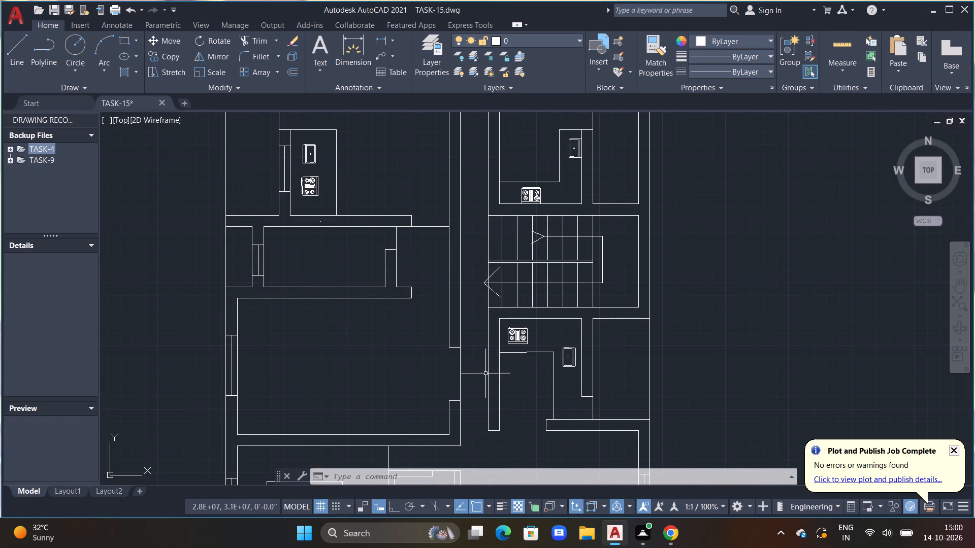
middle_click_drag(483, 376, 482, 298)
scroll(475, 373, "up", 4)
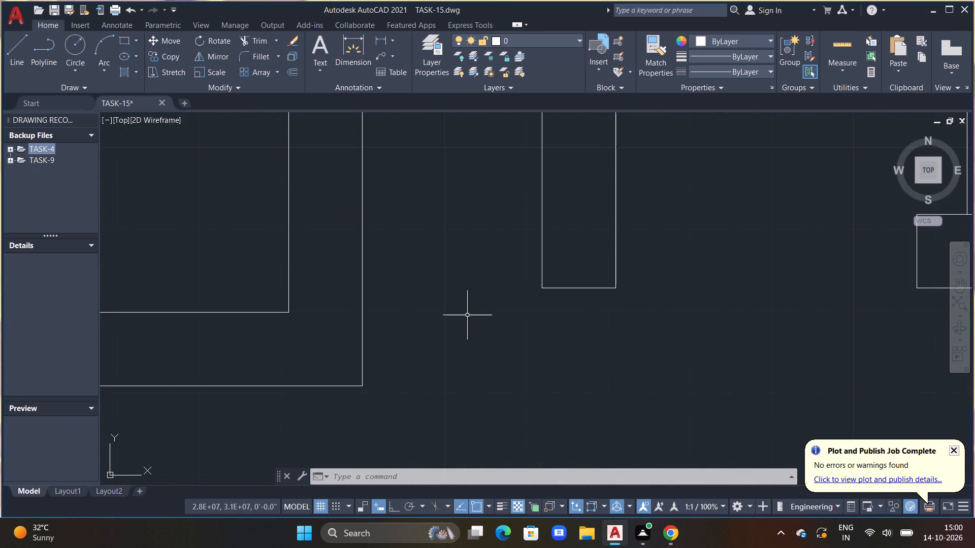
type("L")
key("space")
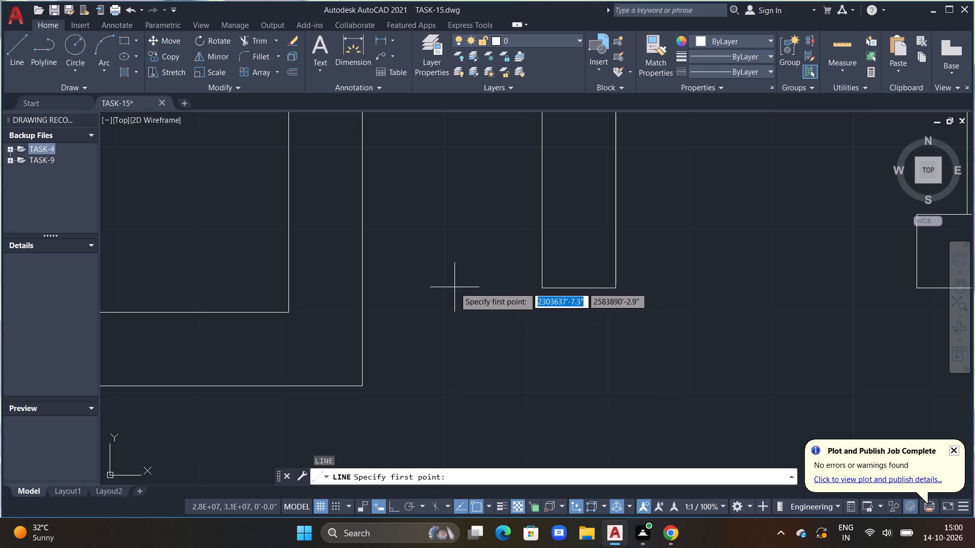
scroll(454, 287, "up", 1)
scroll(450, 282, "down", 2)
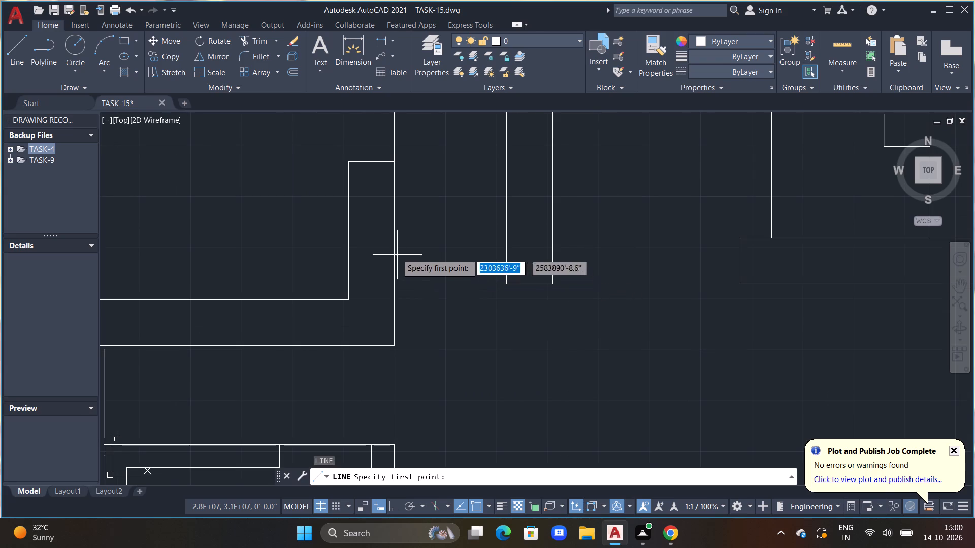
left_click(382, 200)
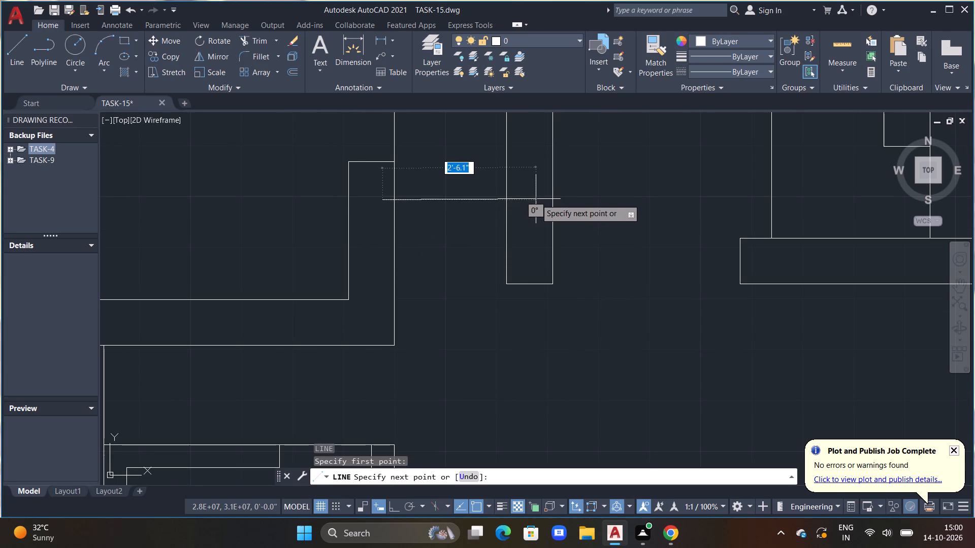
key("F8")
left_click(538, 201)
key("Escape")
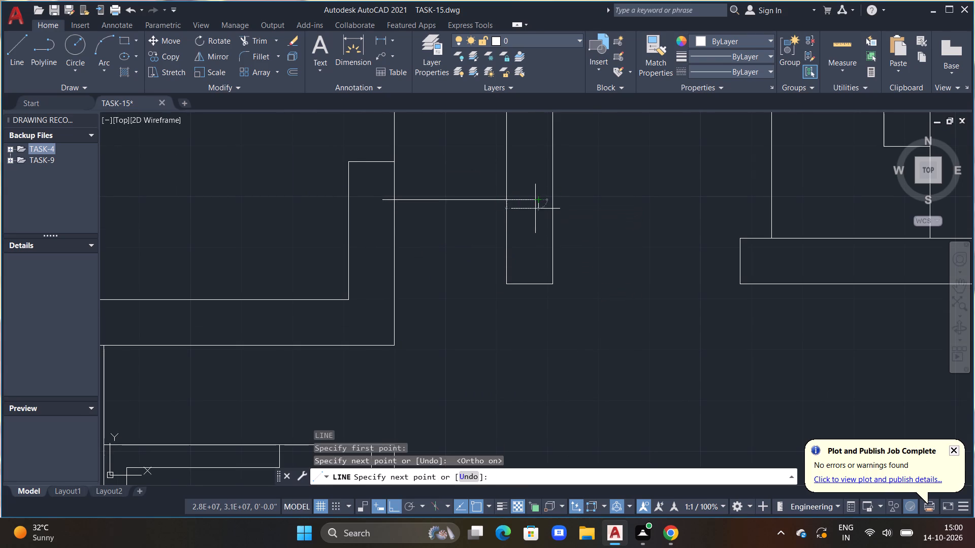
Trim both overhanging ends of the corridor line back to the facing wall faces.
type("TR")
key("space")
left_click_drag(525, 205, 522, 177)
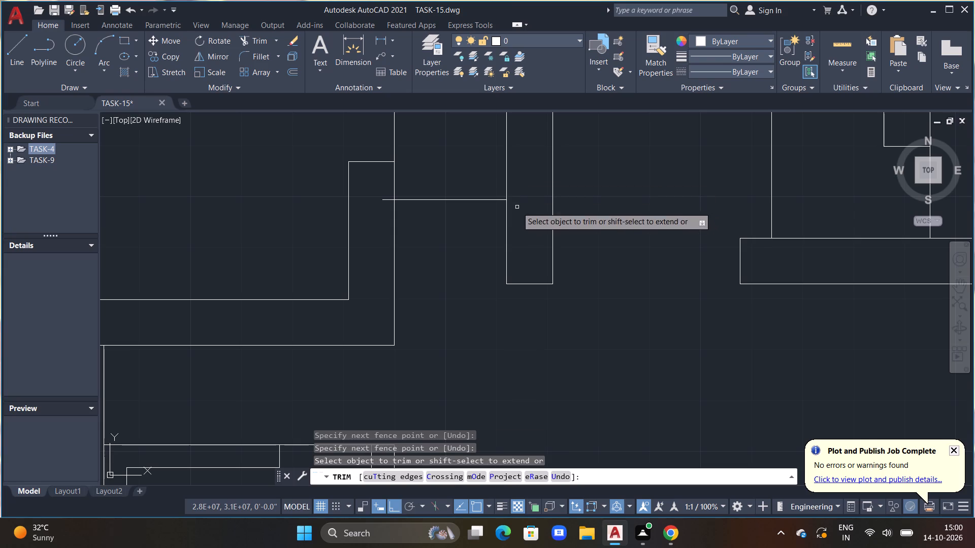
left_click(381, 200)
key("Escape")
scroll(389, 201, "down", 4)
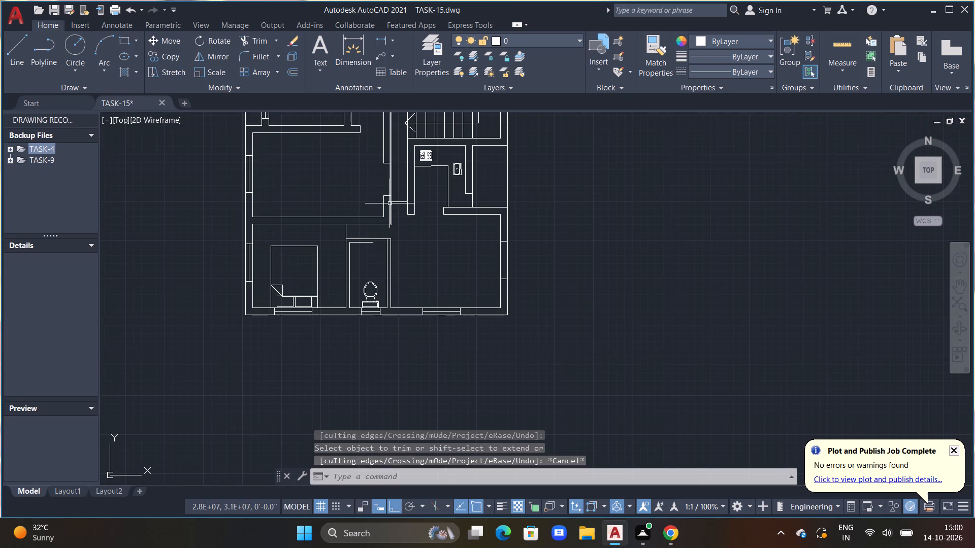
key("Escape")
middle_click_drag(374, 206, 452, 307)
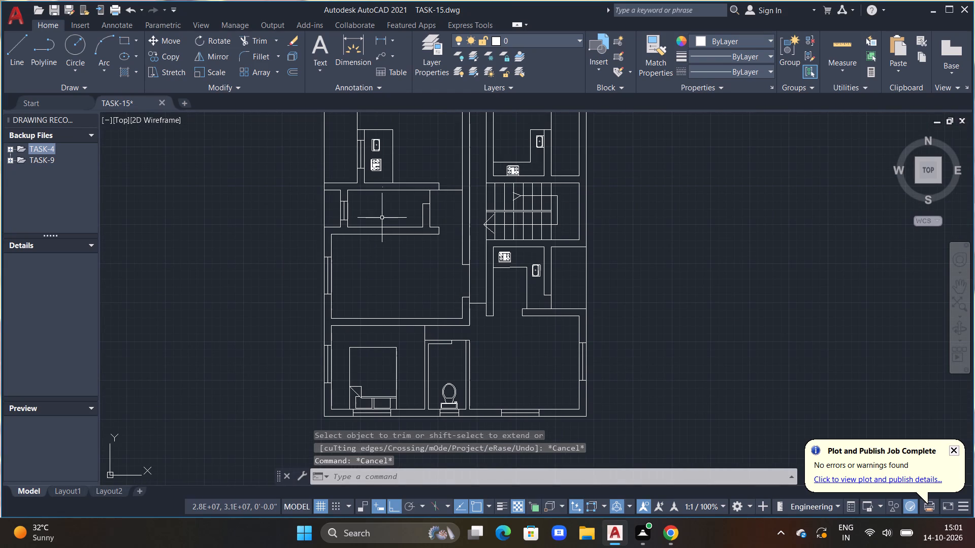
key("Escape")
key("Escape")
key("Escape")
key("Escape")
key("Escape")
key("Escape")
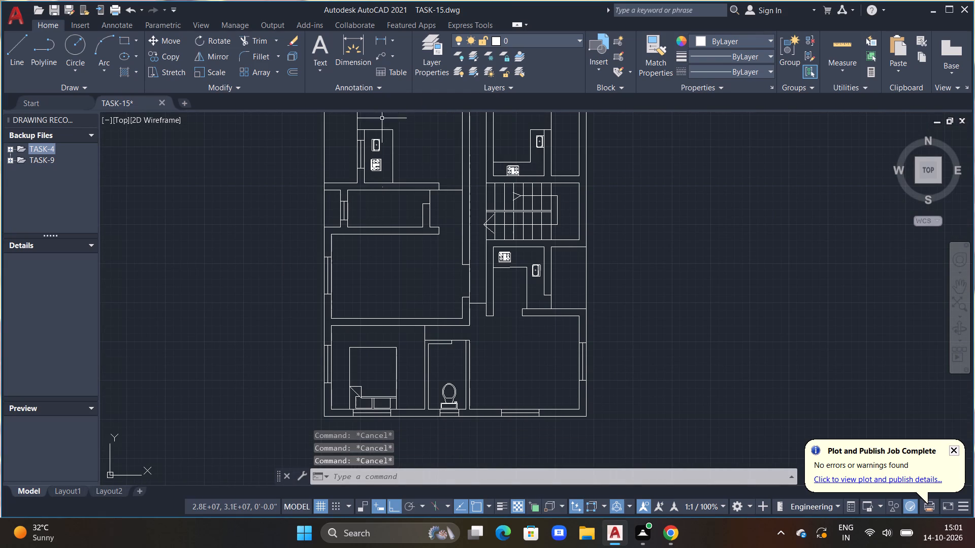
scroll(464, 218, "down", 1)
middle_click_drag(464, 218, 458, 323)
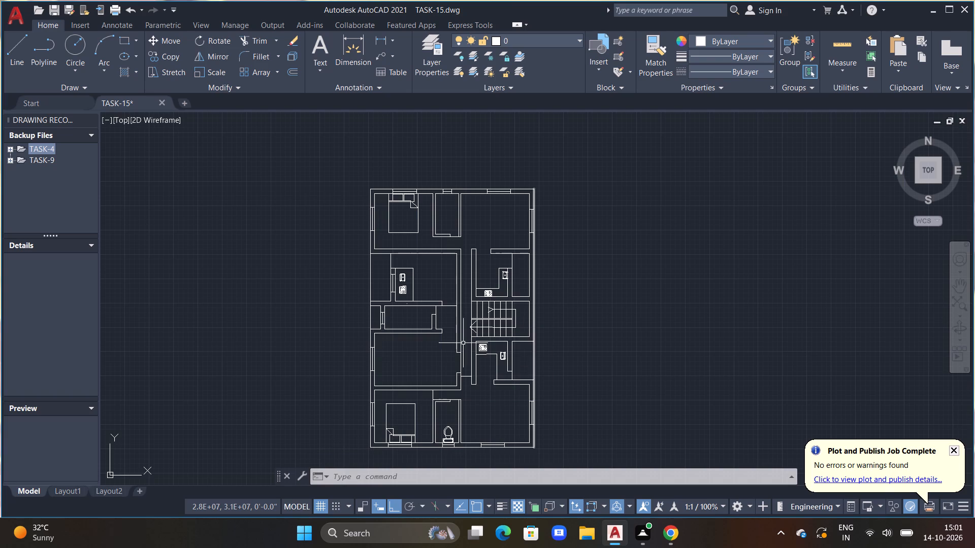
Browse the blocks of House Designer.dwg in DesignCenter.
key("Escape")
key("Escape")
key("Escape")
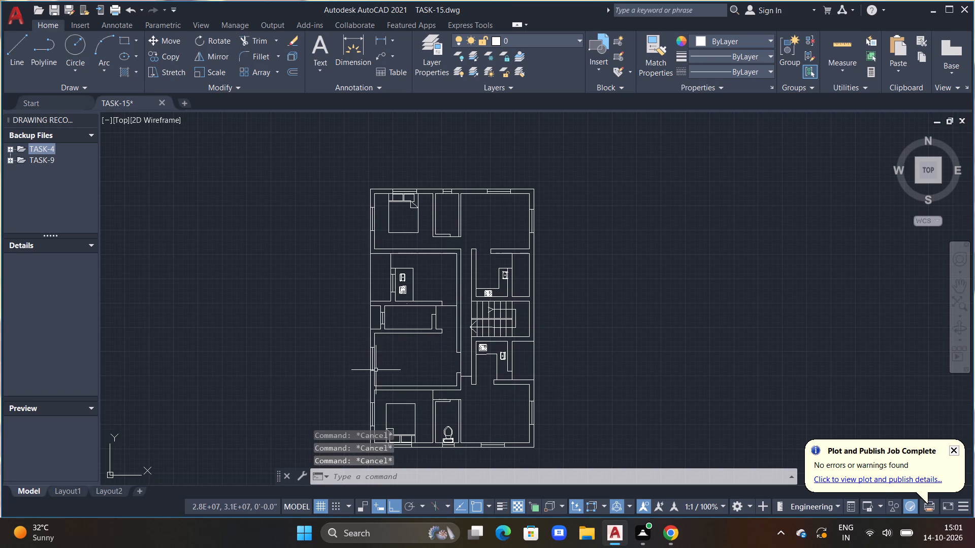
key("ctrl+2")
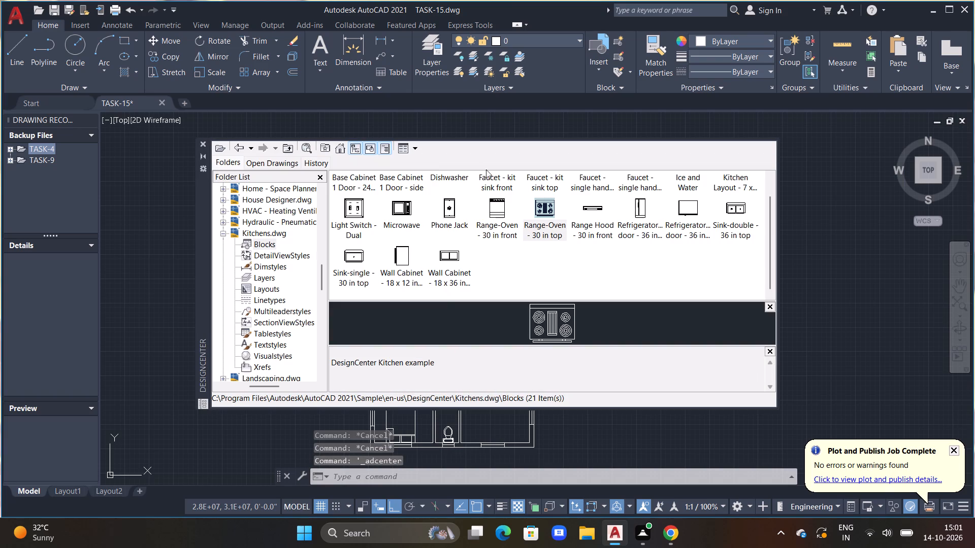
left_click(232, 145)
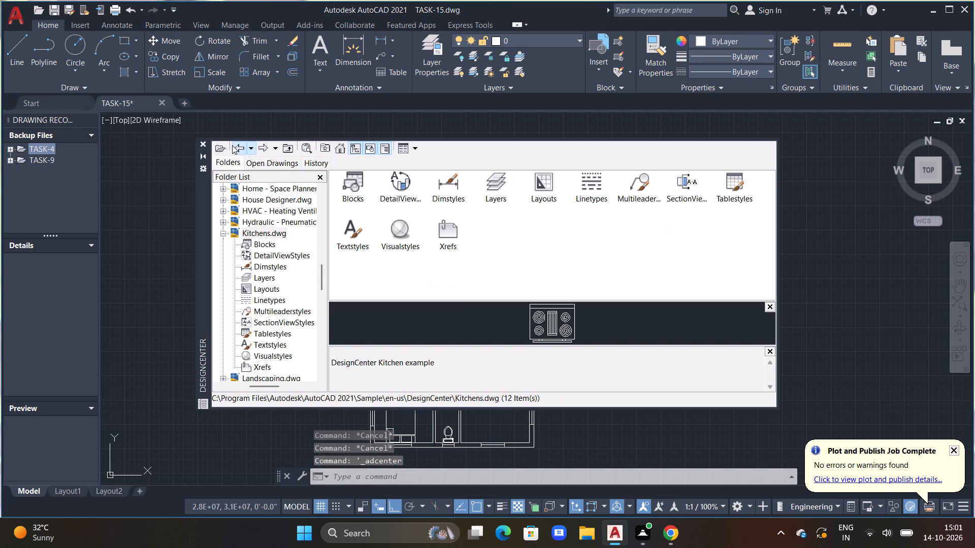
left_click(232, 145)
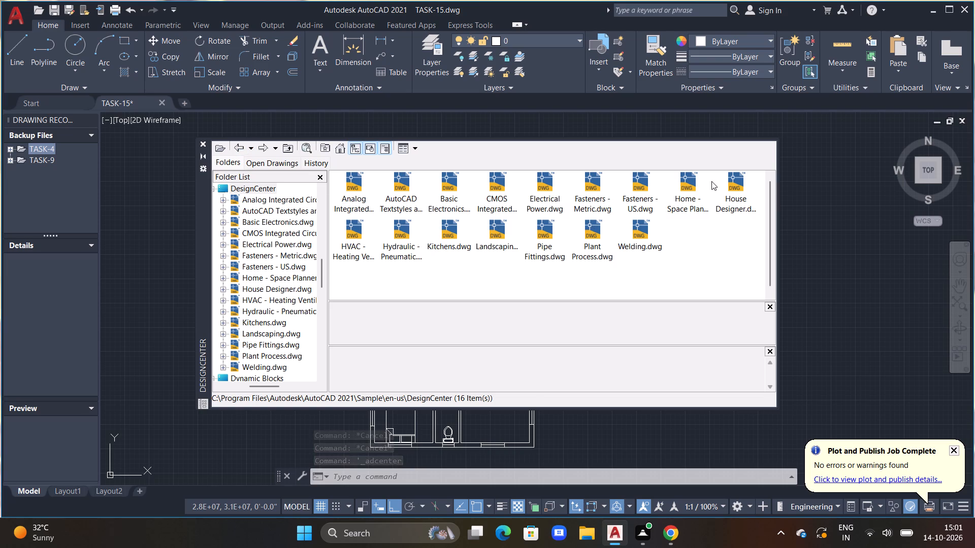
double_click(728, 181)
double_click(725, 180)
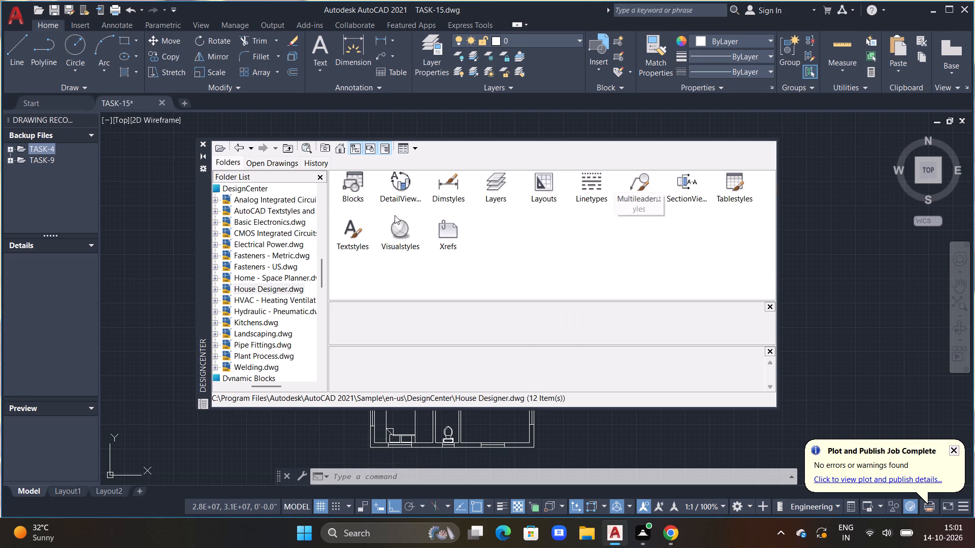
left_click(356, 177)
left_click(360, 177)
double_click(356, 178)
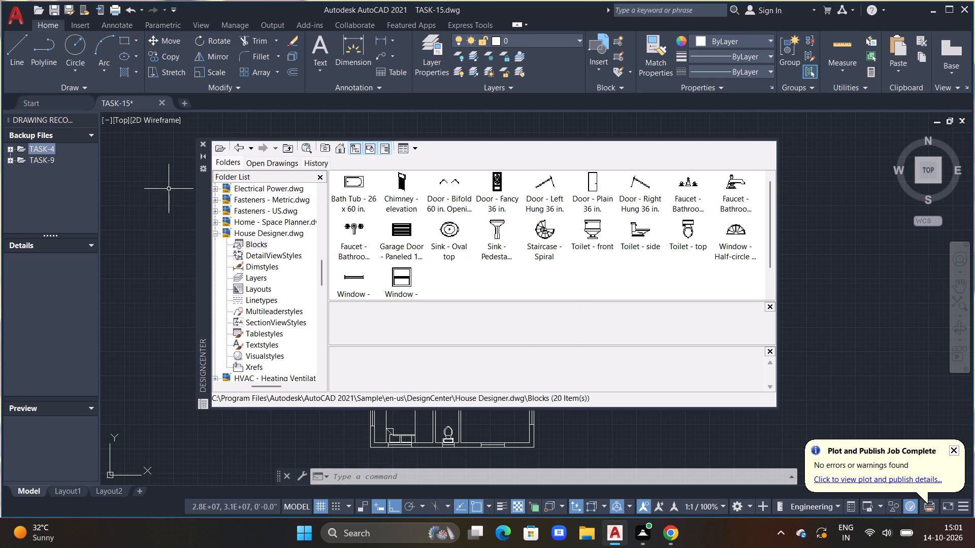
Insert the Sofa - Roundback 7 ft block from Home - Space Planner.dwg at scale 1 in the empty area east of the plan.
double_click(242, 145)
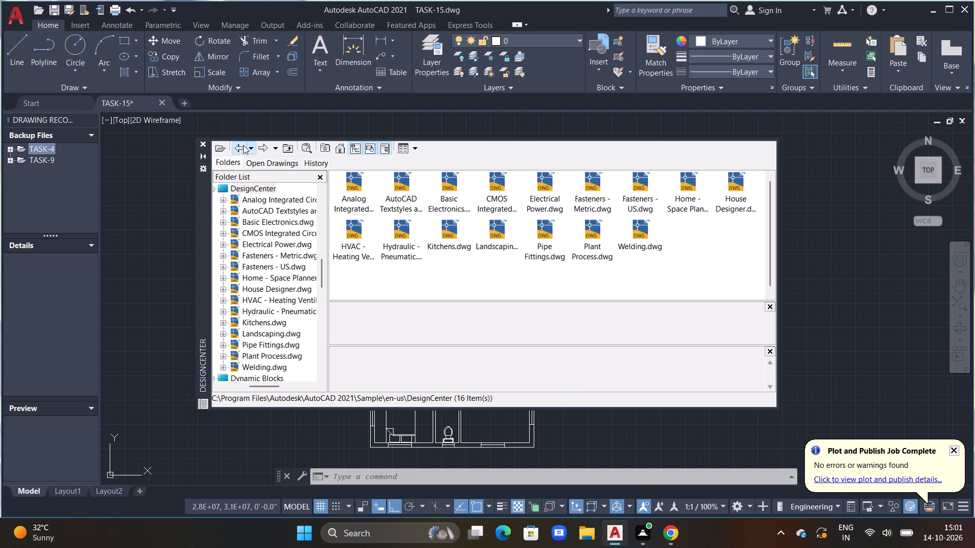
double_click(685, 180)
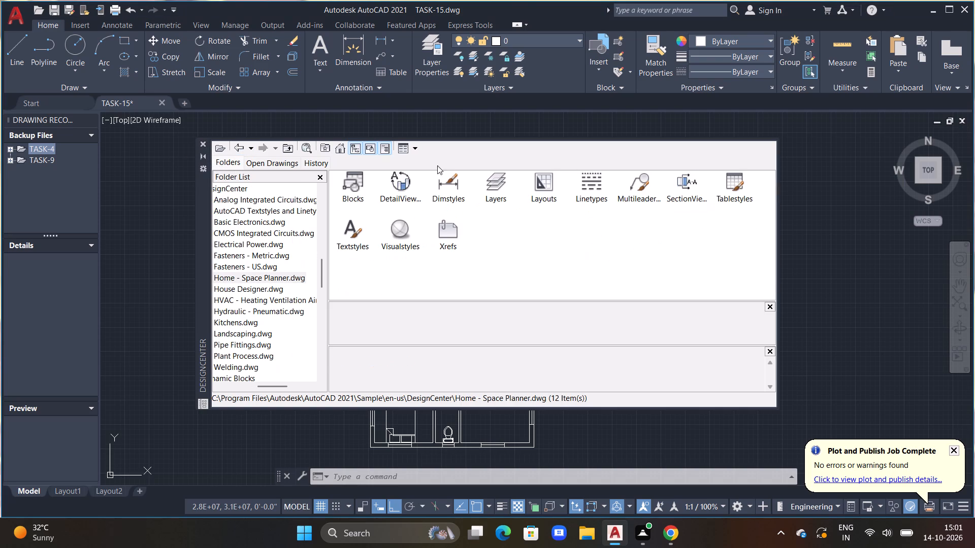
double_click(343, 181)
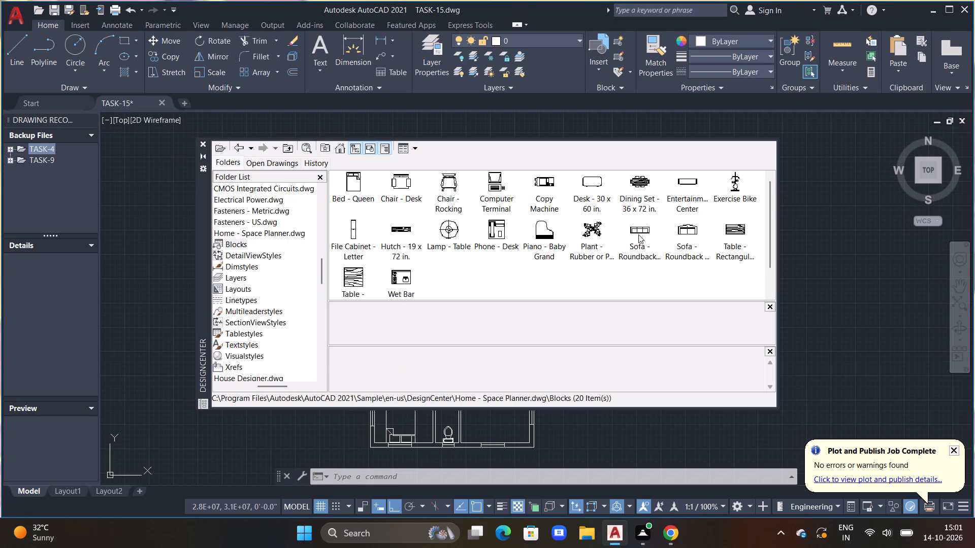
double_click(638, 234)
double_click(639, 233)
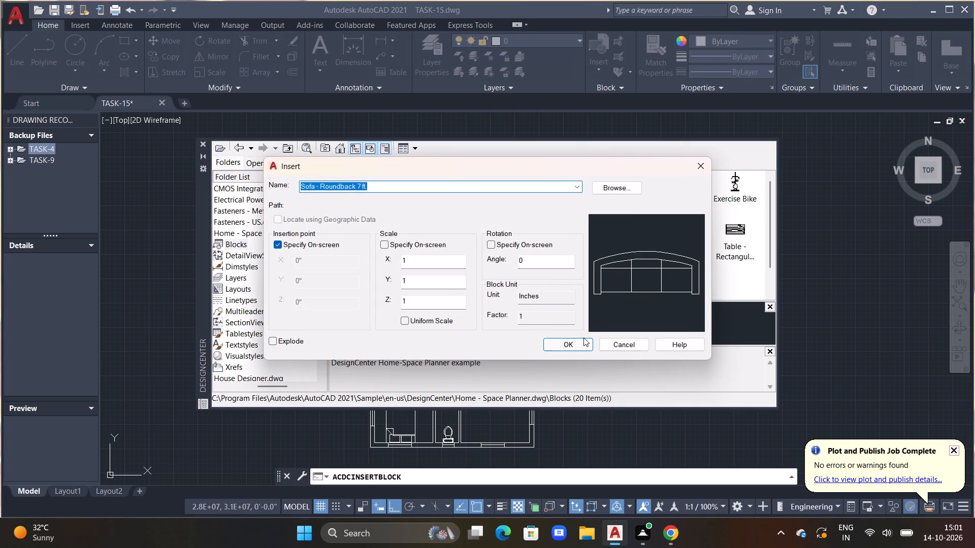
left_click(575, 348)
left_click(858, 241)
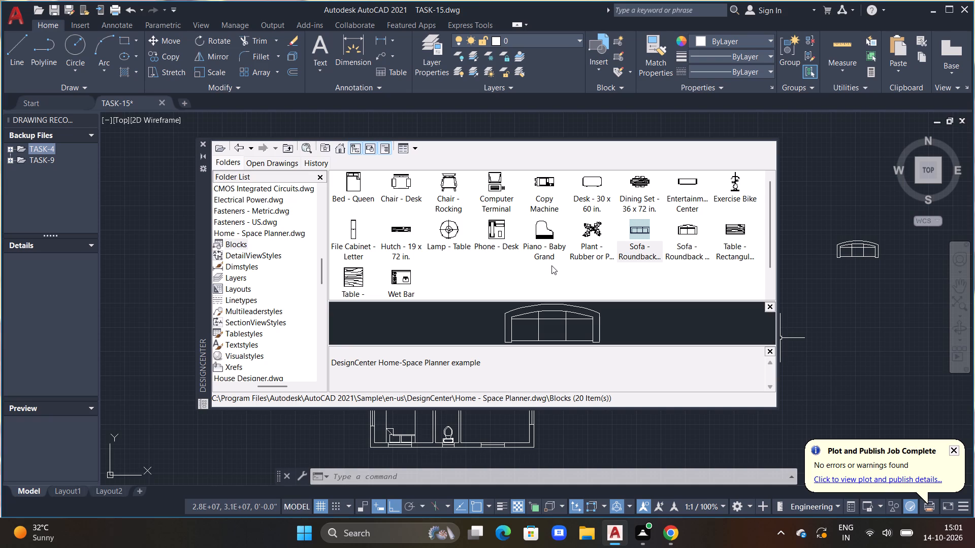
Insert the Sofa - Roundback Loveseat 5 ft block just below and left of the 7 ft sofa, and close DesignCenter.
left_click(680, 232)
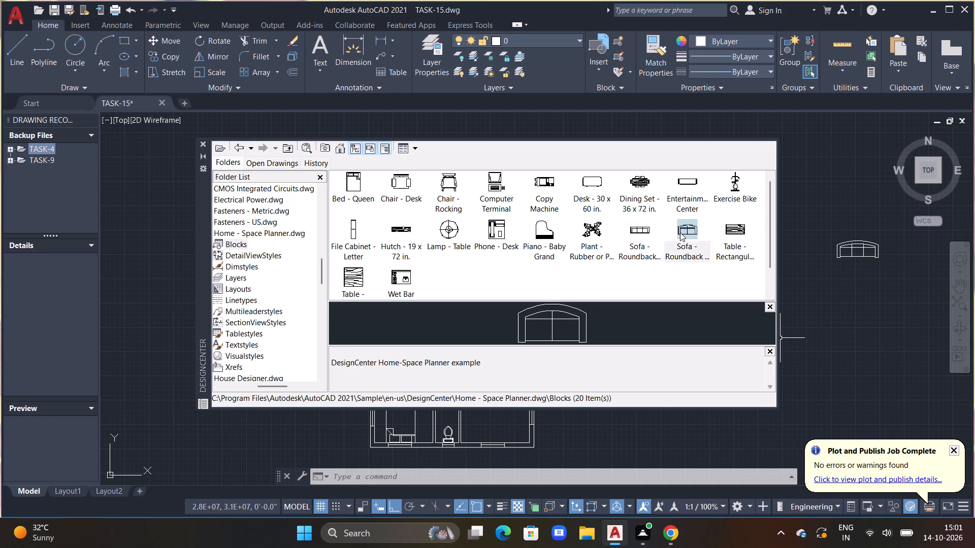
double_click(685, 227)
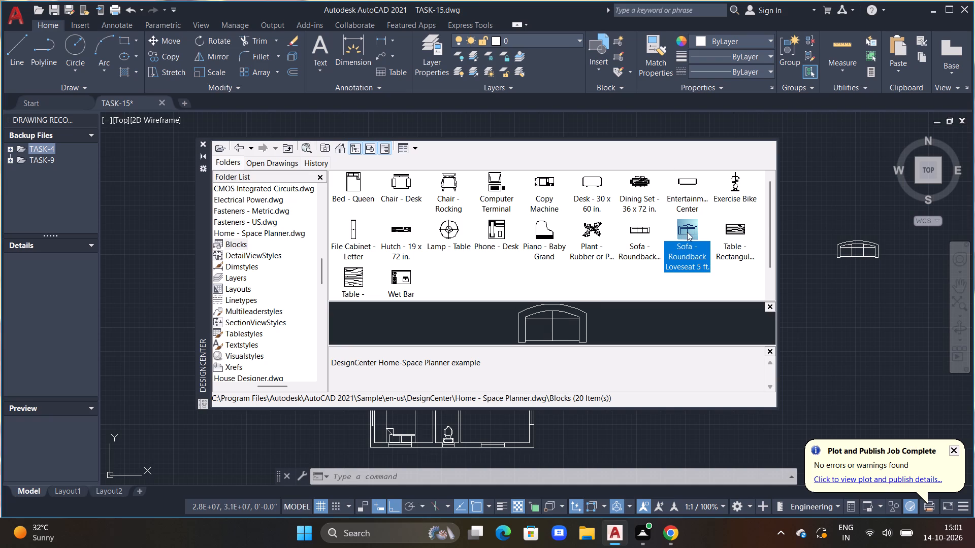
left_click(687, 232)
left_click(686, 224)
double_click(697, 224)
left_click(576, 346)
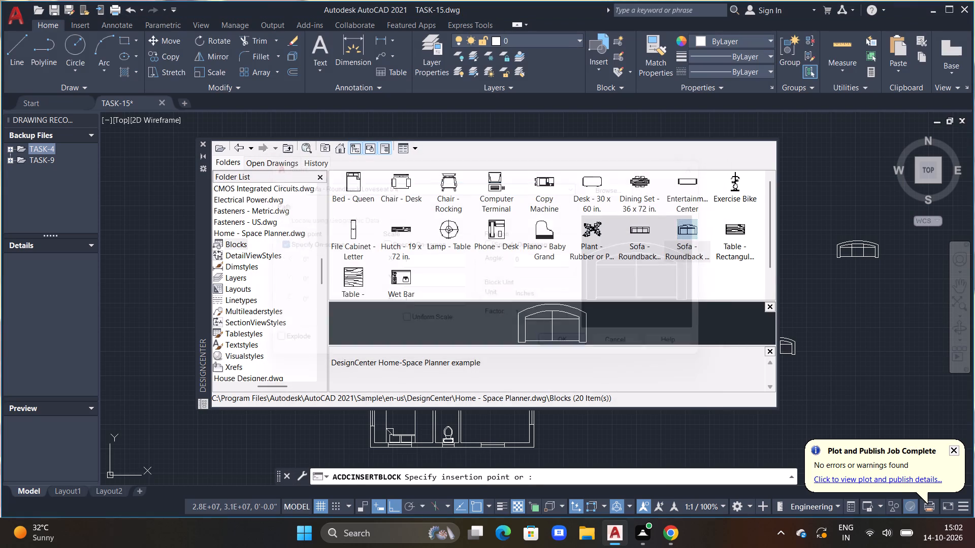
left_click(826, 266)
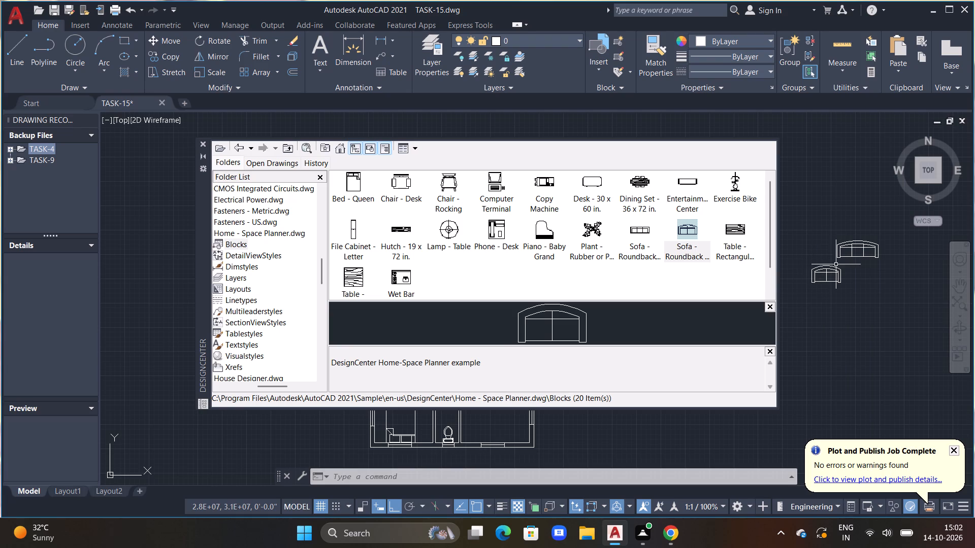
left_click(839, 277)
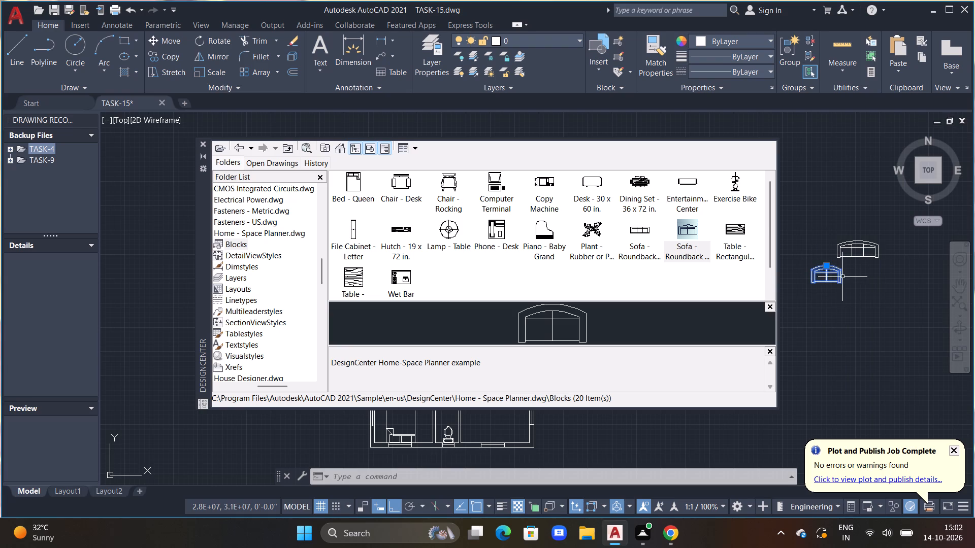
key("Escape")
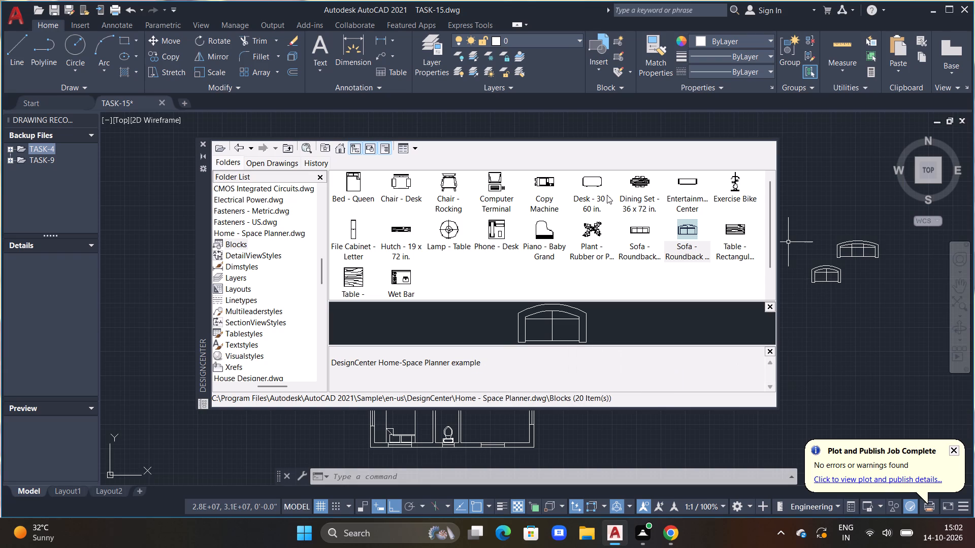
middle_click_drag(606, 195, 610, 232)
scroll(609, 190, "up", 1)
key("Escape")
key("Escape")
key("Escape")
key("Escape")
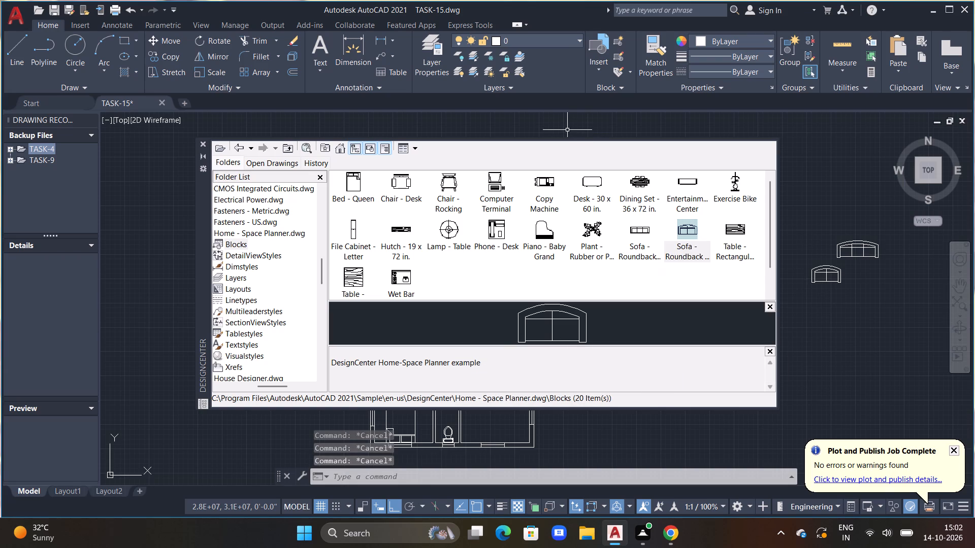
left_click(202, 144)
Rotate the 7 ft sofa to 270° about the upper-left end of its backrest.
scroll(406, 193, "down", 1)
middle_click_drag(492, 258, 326, 216)
middle_click_drag(516, 186, 421, 189)
scroll(467, 204, "up", 1)
left_click(388, 178)
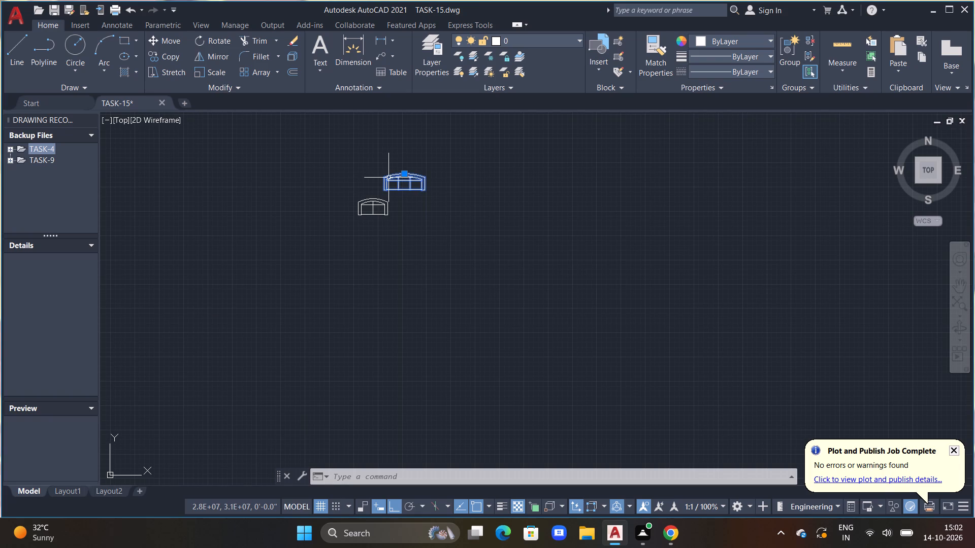
type("RO")
key("space")
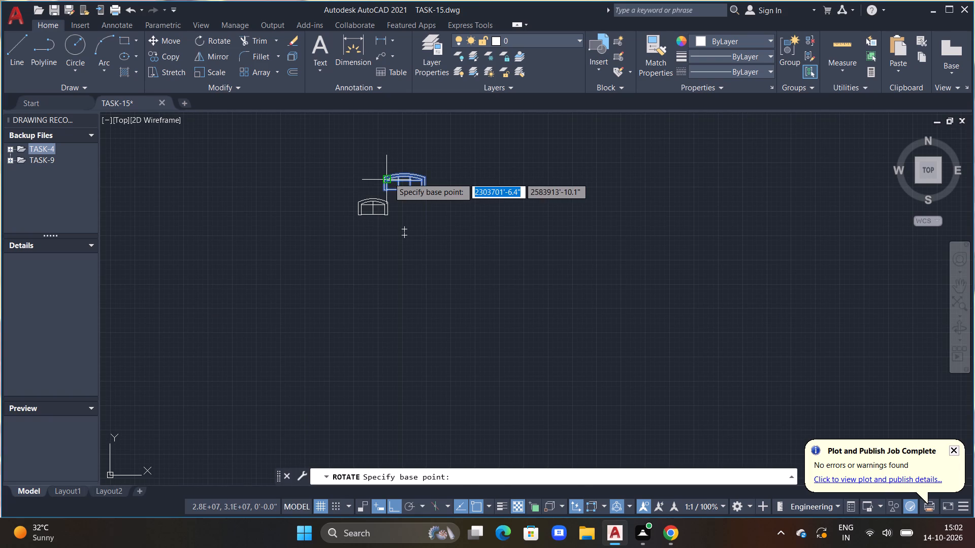
left_click(389, 178)
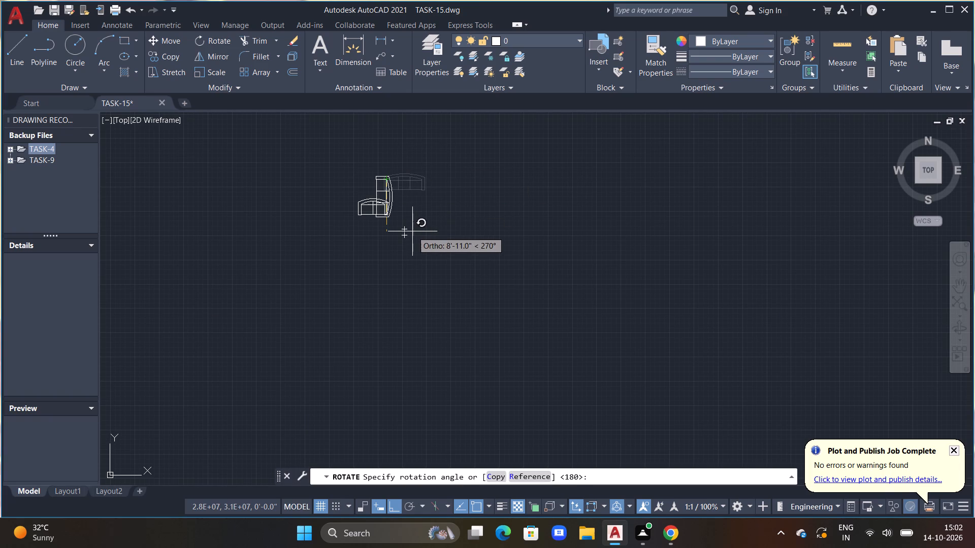
left_click(412, 231)
Move the rotated 7 ft sofa clear of the loveseat, to its right.
left_click(391, 188)
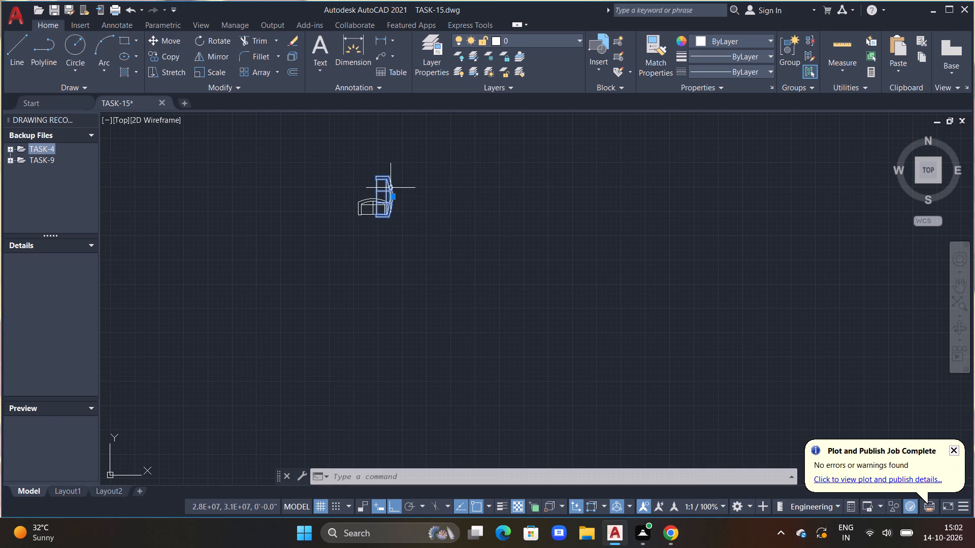
type("M")
key("space")
left_click_drag(390, 188, 431, 175)
left_click(440, 173)
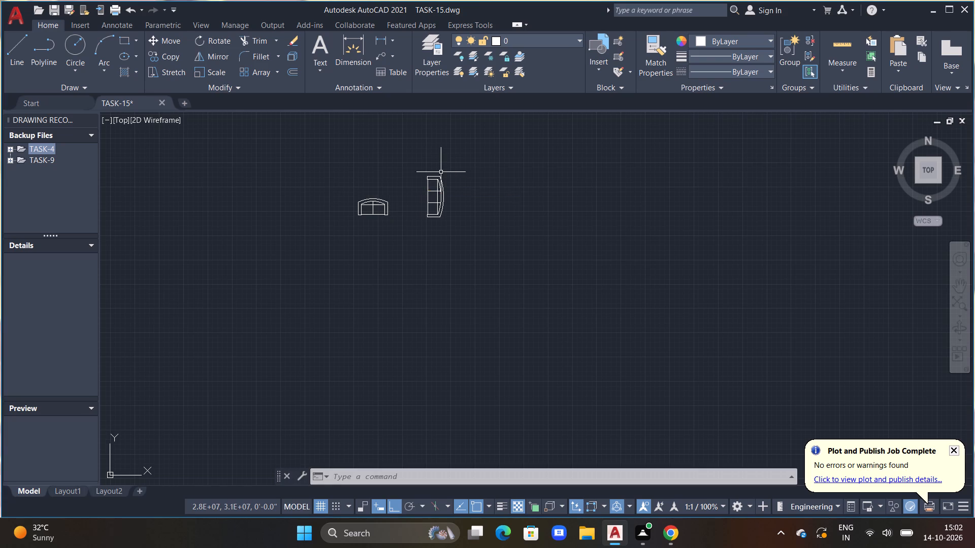
key("Escape")
With ortho off, copy the rotated 7 ft sofa into the plan's upper-right room, beside the window in the right outer wall.
scroll(442, 169, "down", 2)
middle_click_drag(336, 272, 382, 291)
scroll(437, 253, "up", 1)
middle_click_drag(328, 192, 400, 282)
scroll(396, 252, "up", 1)
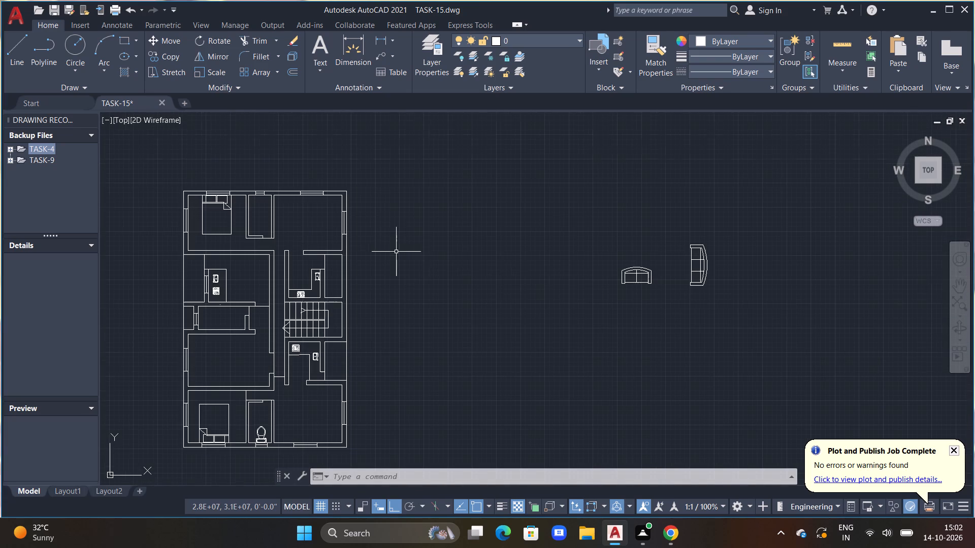
left_click(704, 255)
type("CO M")
key("space")
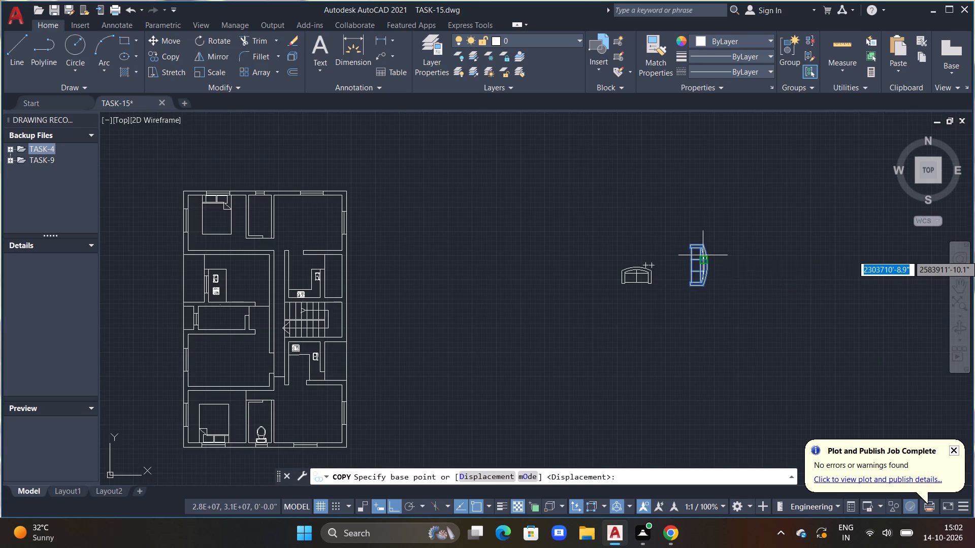
left_click_drag(703, 255, 685, 258)
scroll(376, 199, "up", 1)
key("F8")
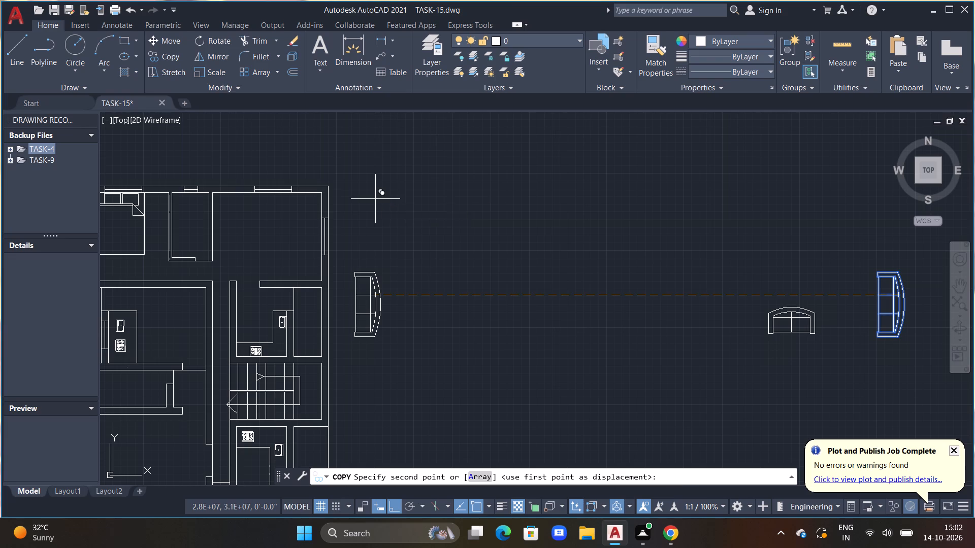
scroll(309, 228, "up", 1)
middle_click_drag(309, 228, 380, 230)
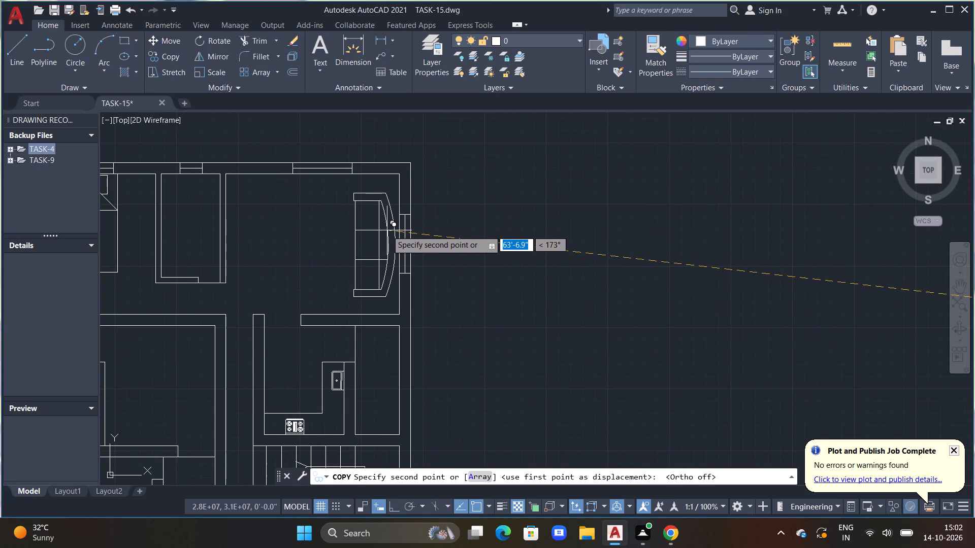
left_click(387, 230)
scroll(389, 231, "down", 3)
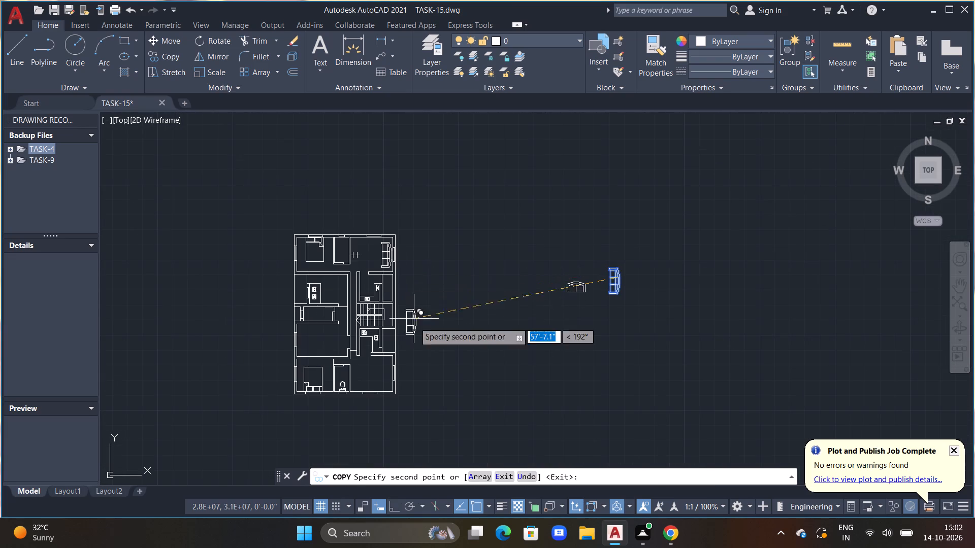
middle_click_drag(378, 358, 443, 277)
key("Escape")
Set the X, Y and Z scales of the 7 ft sofa copy in the upper-right room to 0.5.
scroll(663, 218, "up", 1)
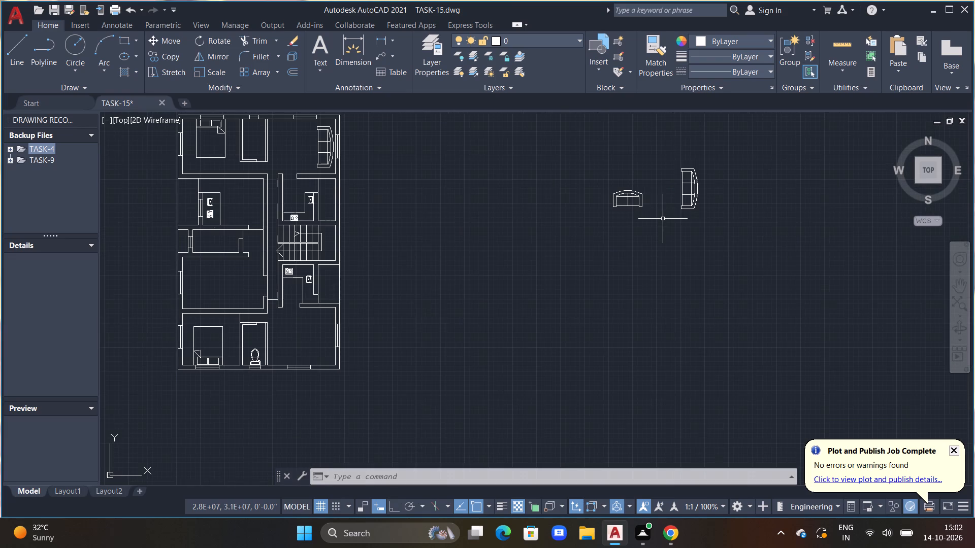
middle_click_drag(391, 273, 442, 332)
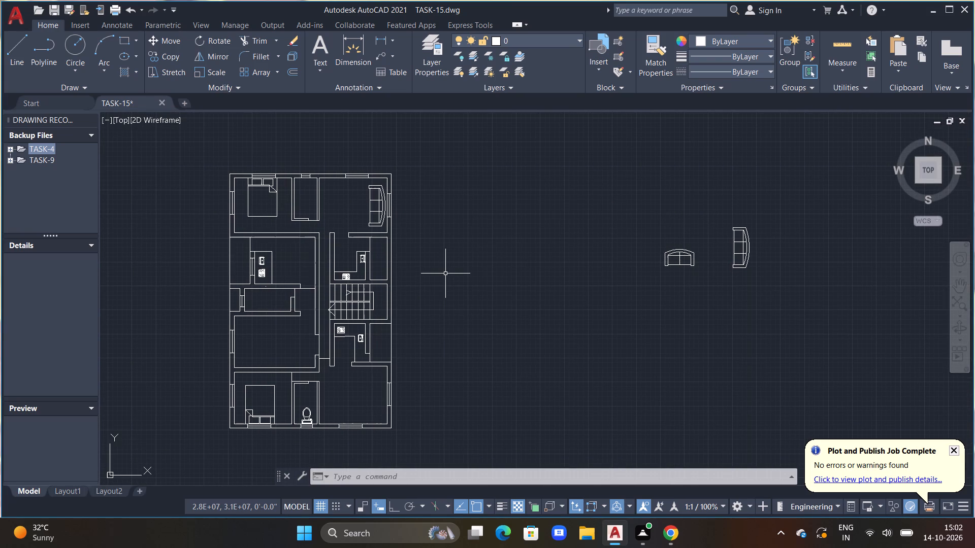
scroll(403, 251, "up", 1)
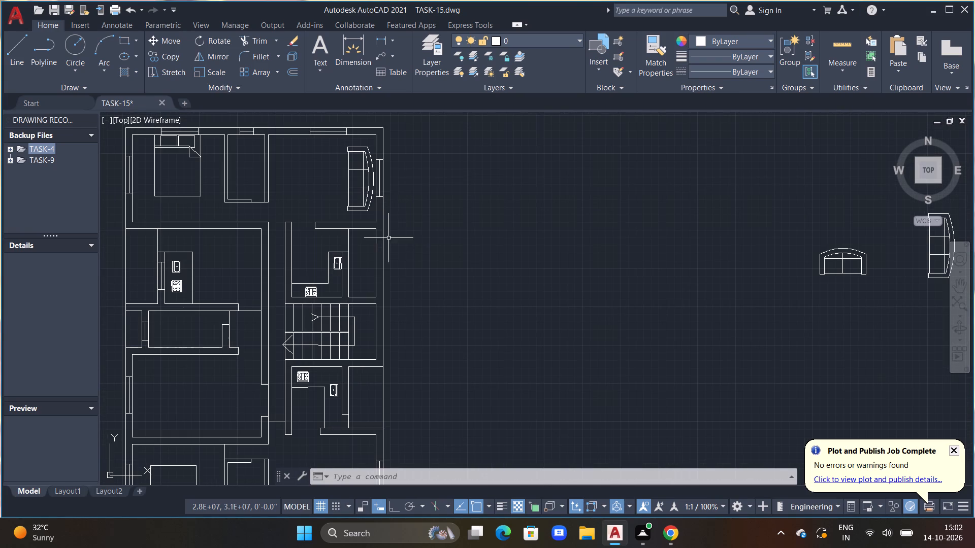
left_click(355, 209)
right_click(353, 209)
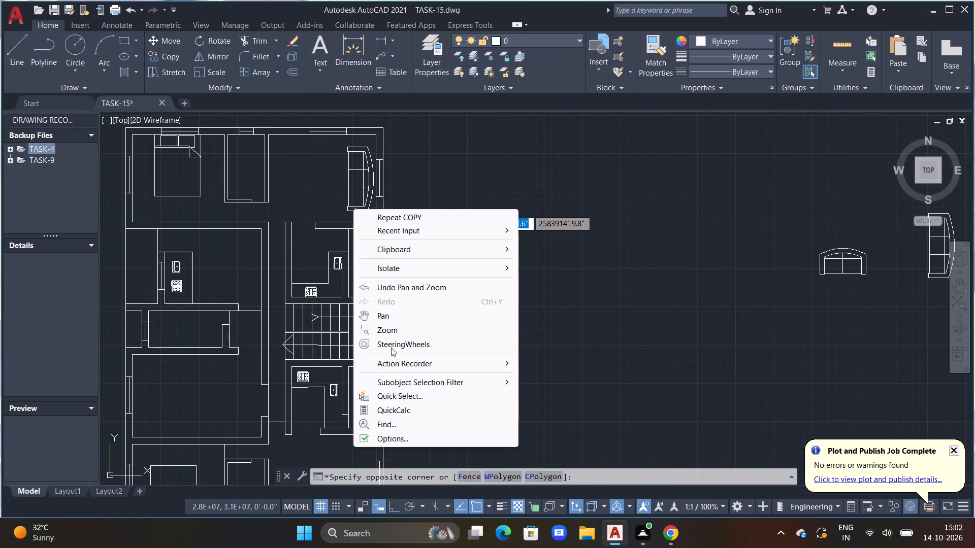
key("Escape")
key("Escape")
left_click(349, 210)
right_click(346, 207)
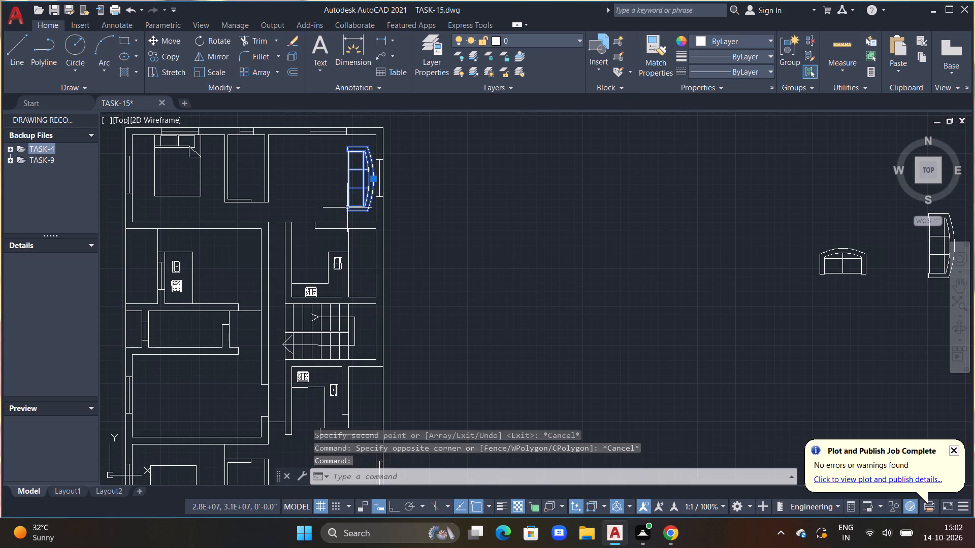
left_click(378, 496)
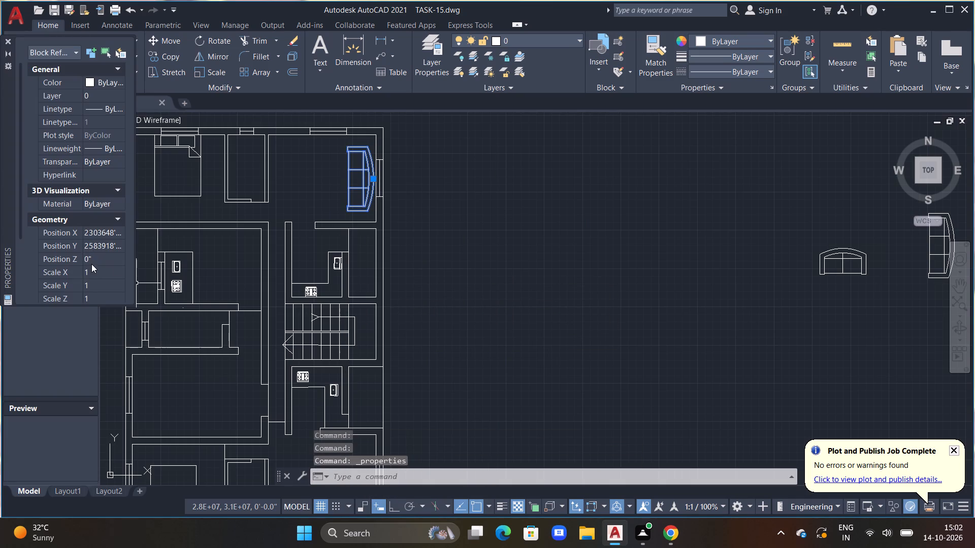
left_click(91, 265)
left_click_drag(95, 273, 98, 280)
type("0.5")
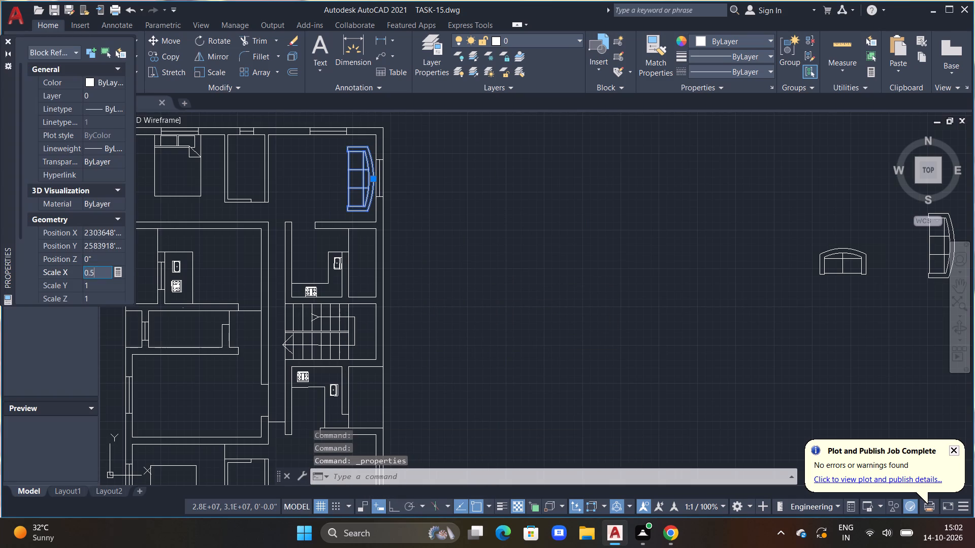
left_click(111, 282)
type("0.5")
left_click(112, 299)
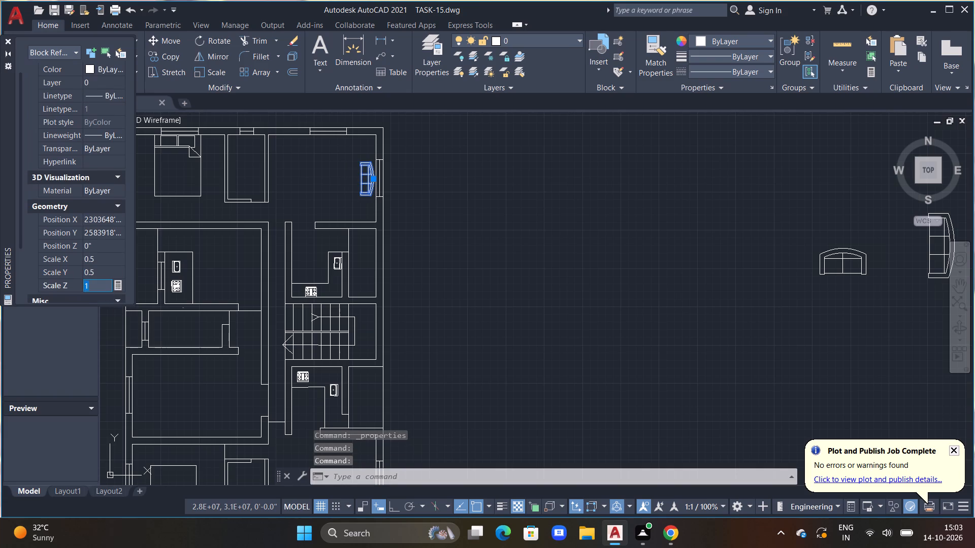
type("0.")
key("5")
Set that sofa copy's X and Y scales to 0.9 and deselect it.
left_click(112, 253)
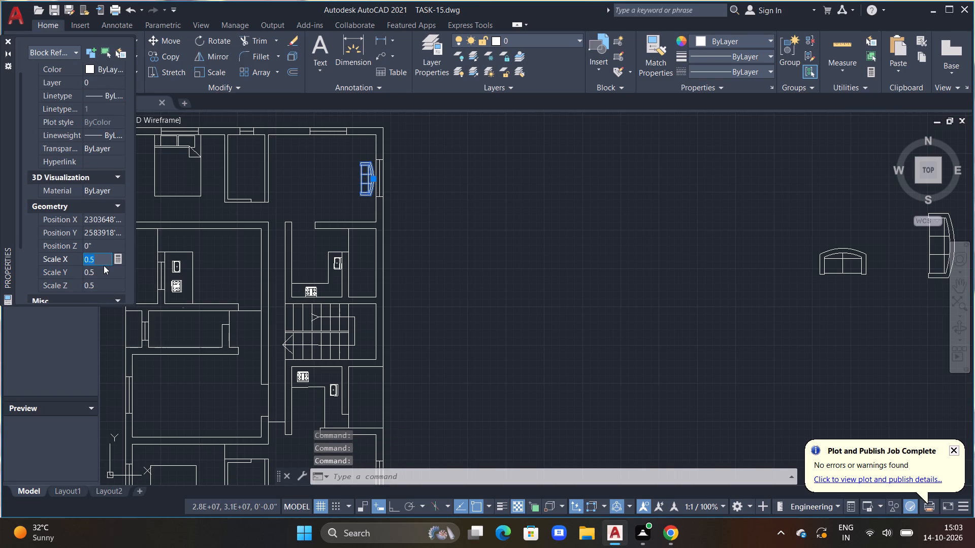
type("0.9")
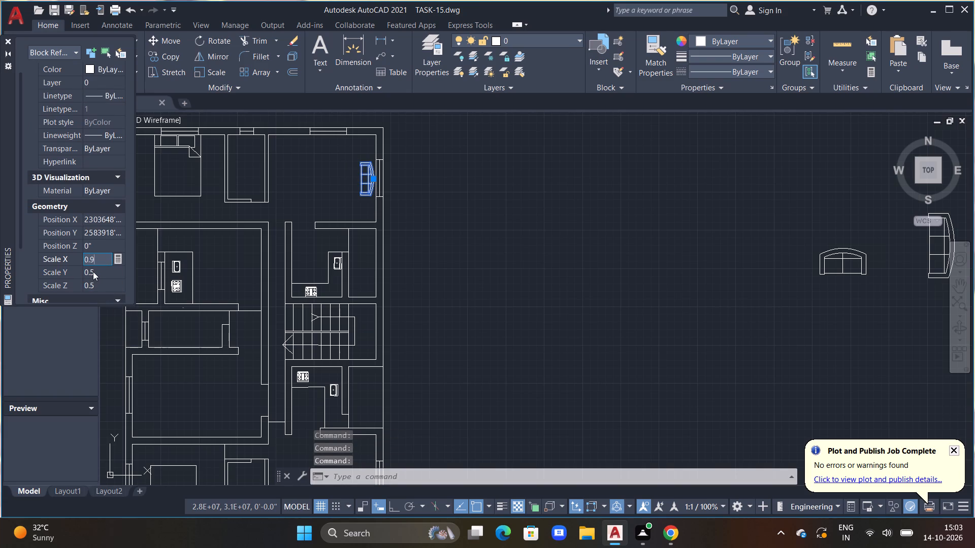
left_click(97, 274)
type("0.9")
left_click(107, 285)
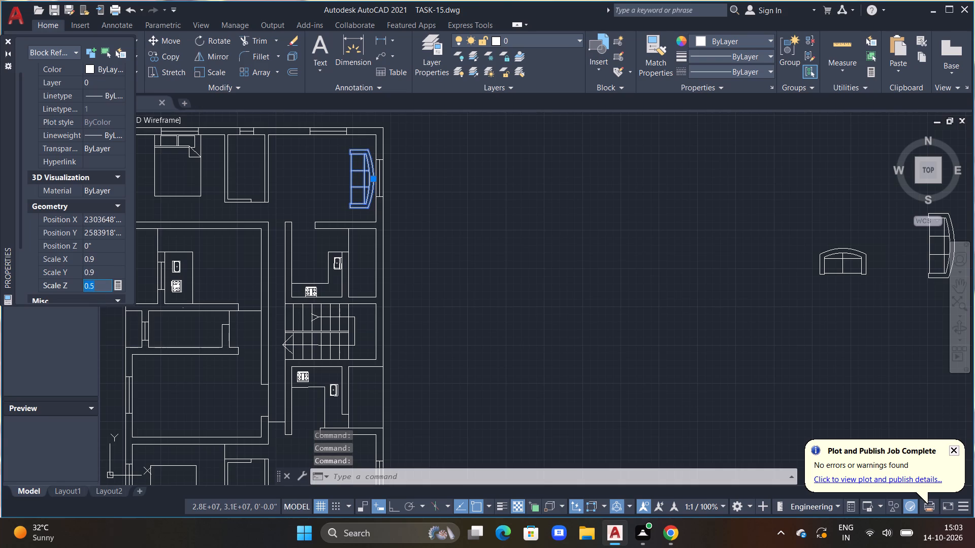
left_click(7, 43)
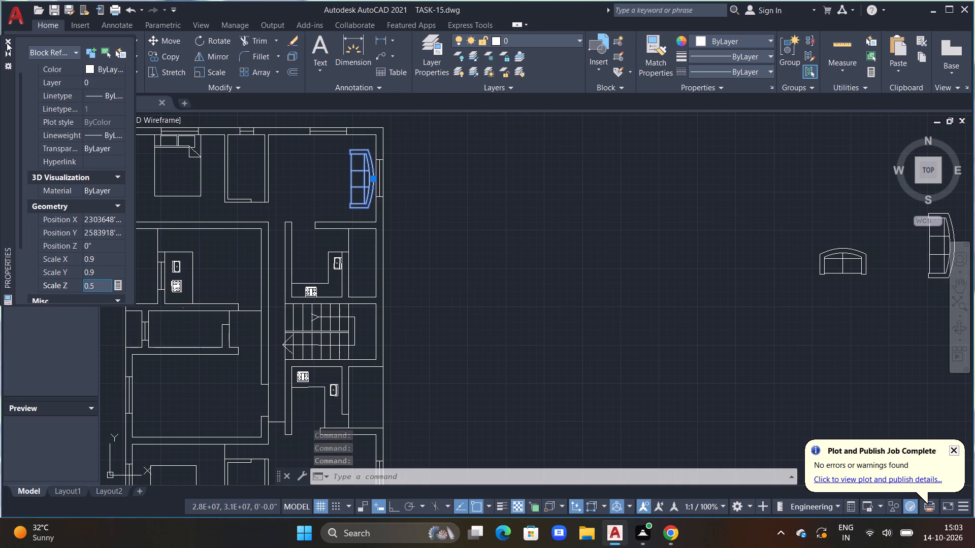
key("Escape")
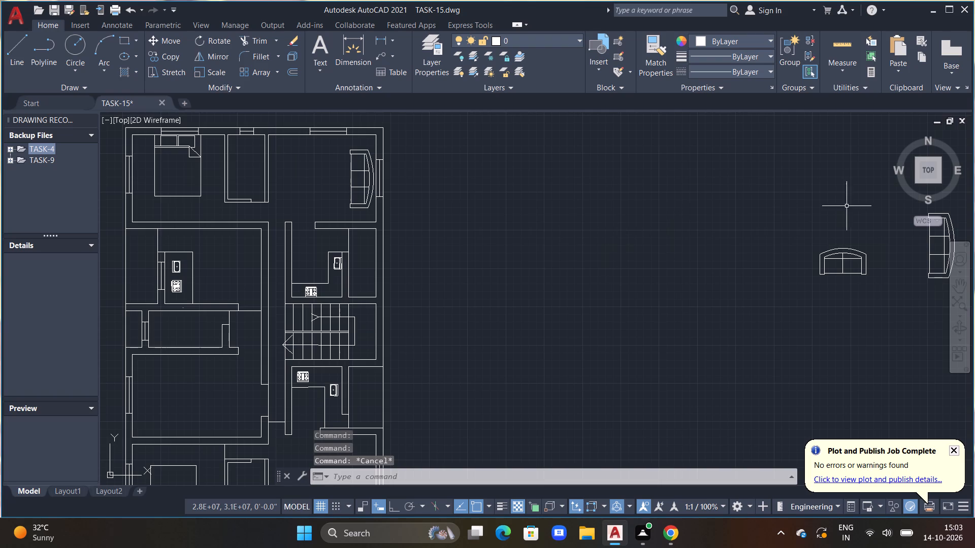
Set the X, Y and Z scales of the loveseat outside the plan to 0.8 and deselect it.
left_click(853, 250)
right_click(852, 250)
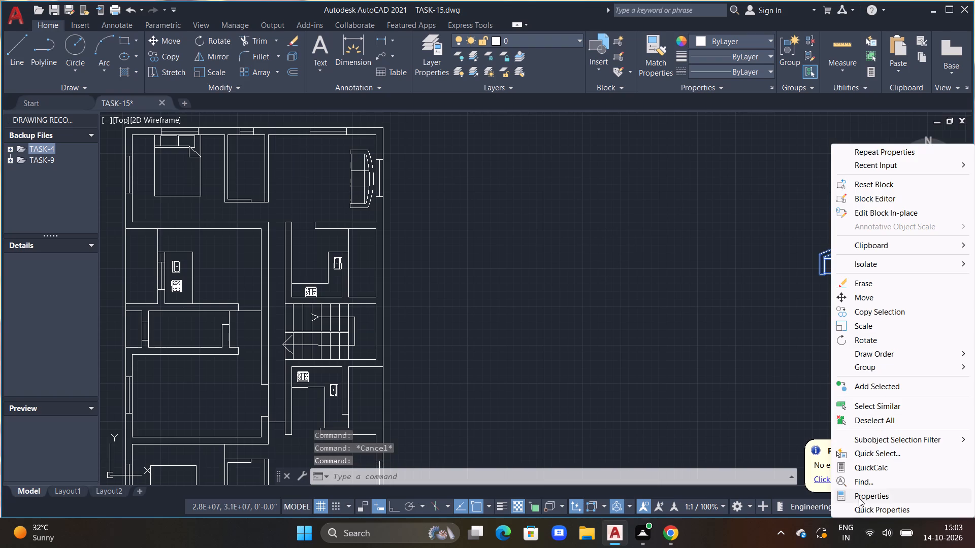
left_click(859, 497)
left_click(100, 269)
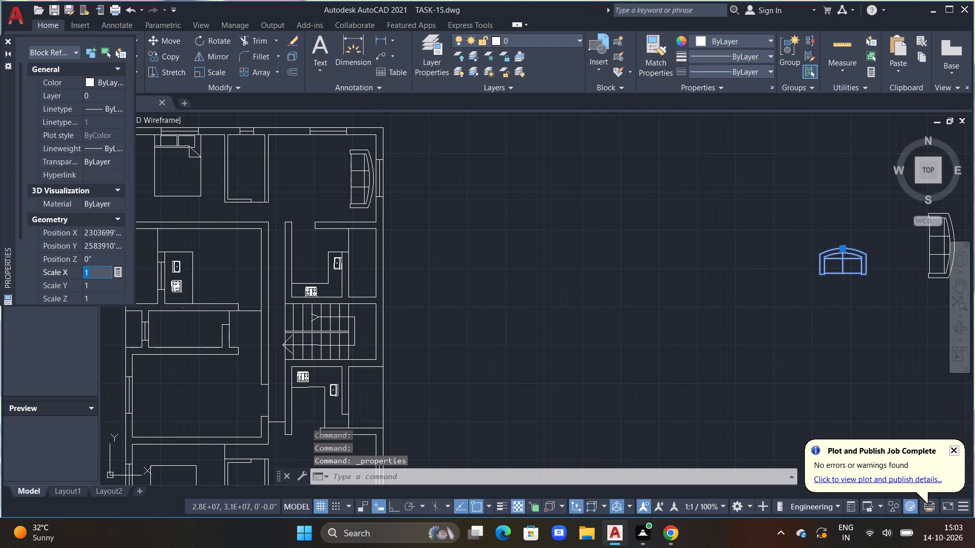
type("0.")
key("8")
left_click(108, 288)
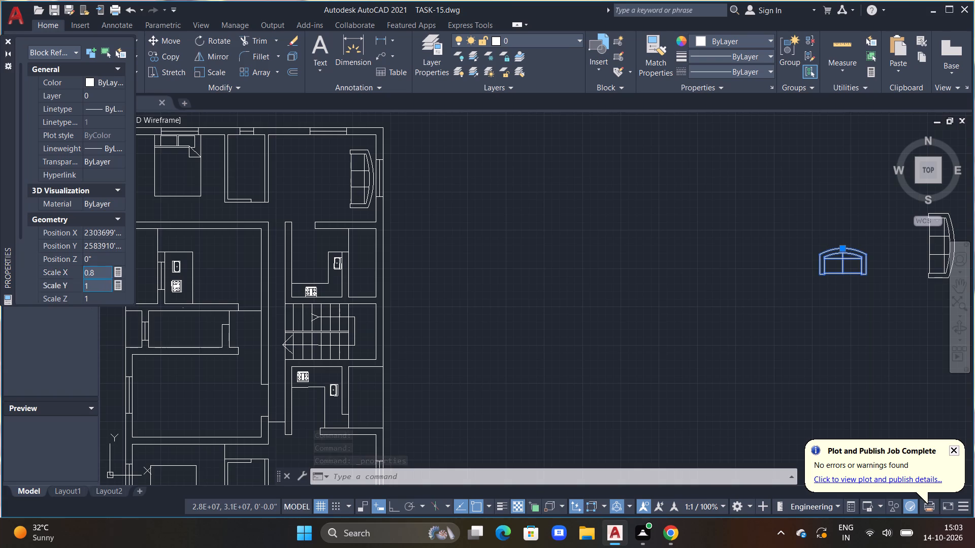
type("0.8")
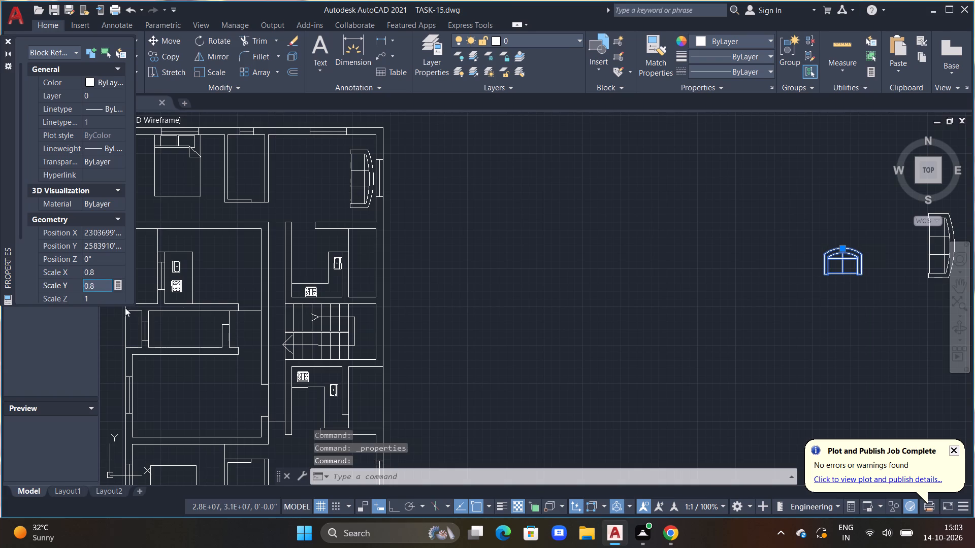
left_click(97, 299)
type("0.8")
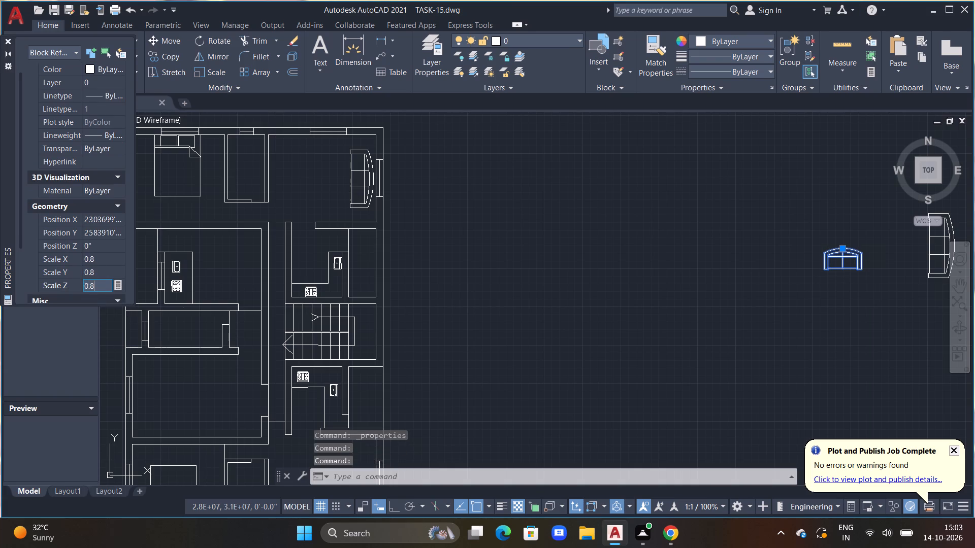
left_click(1, 38)
key("Escape")
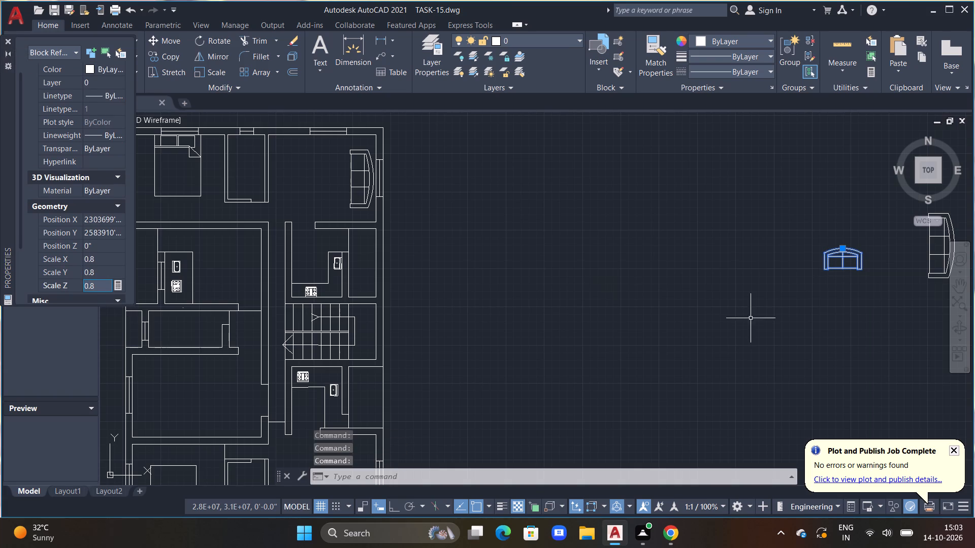
key("Escape")
Copy the scaled loveseat into the upper-right room, with its back beside the window in the top outer wall.
left_click(849, 249)
type("CO M")
key("space")
left_click(848, 251)
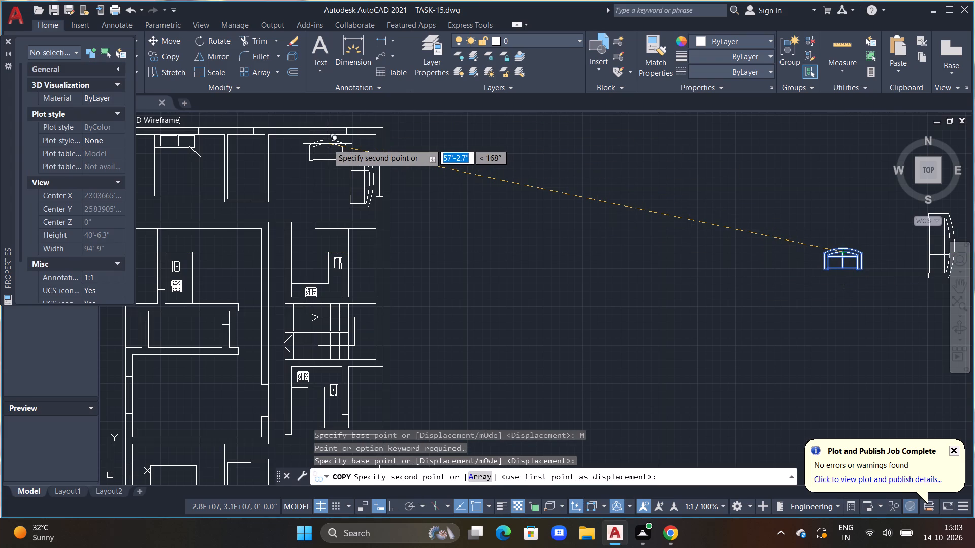
middle_click_drag(329, 145, 343, 183)
scroll(343, 183, "up", 1)
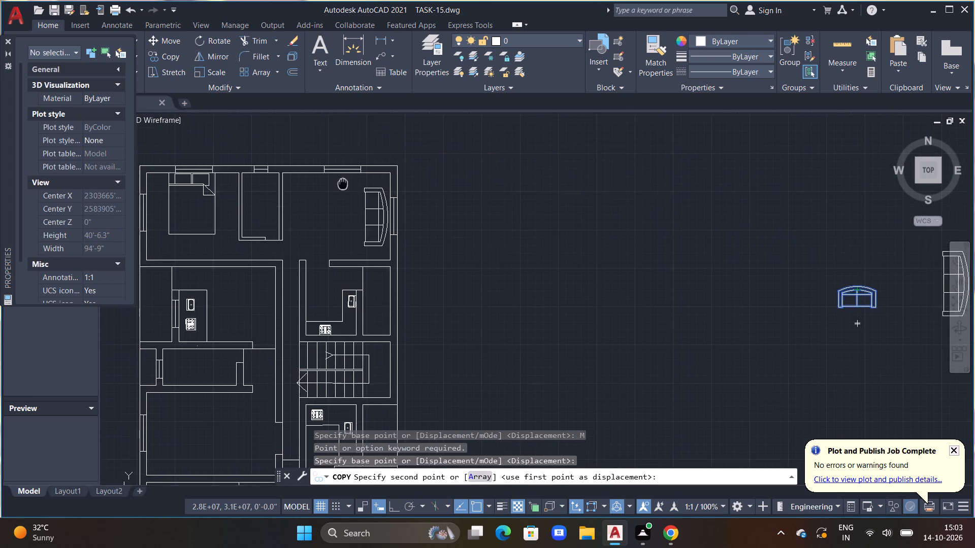
middle_click_drag(343, 183, 343, 183)
left_click(339, 177)
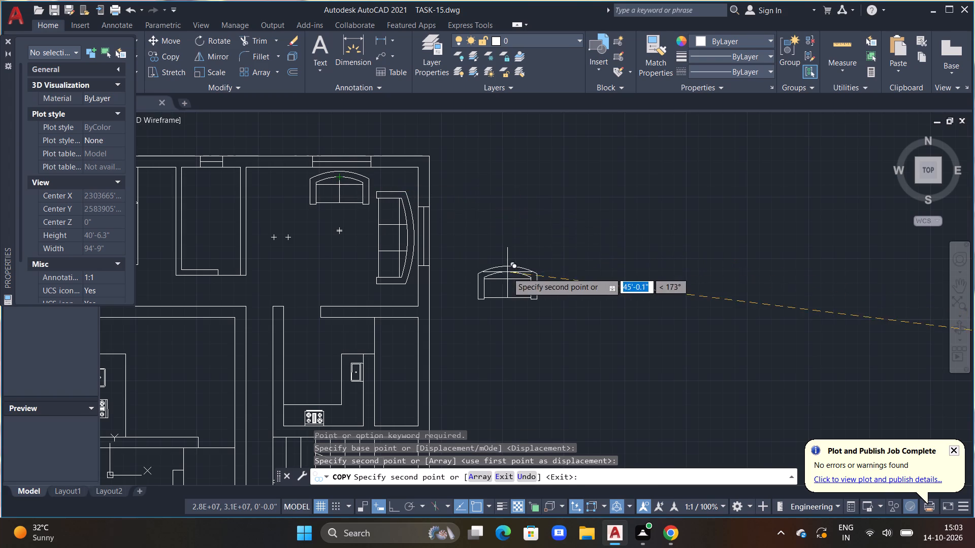
key("Escape")
Examine the sofa arrangement and the free space in the upper-right room.
scroll(525, 284, "down", 2)
middle_click_drag(529, 281, 386, 195)
scroll(317, 201, "up", 1)
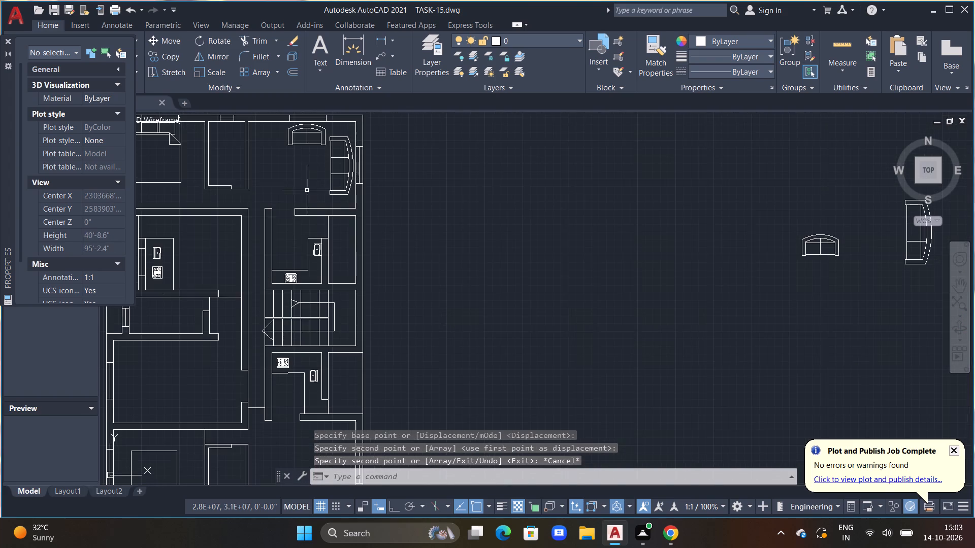
middle_click_drag(307, 190, 331, 247)
scroll(330, 234, "up", 2)
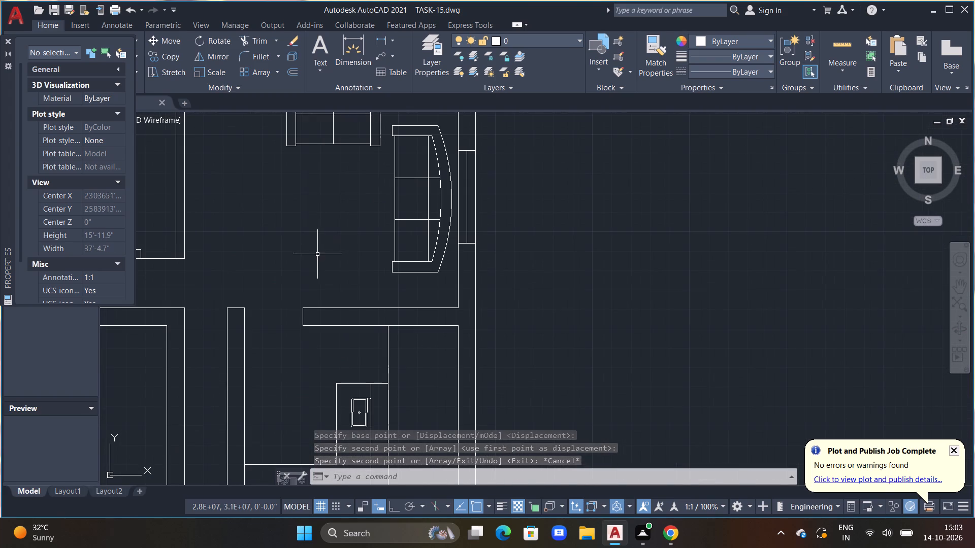
middle_click_drag(320, 257, 308, 249)
scroll(437, 269, "down", 1)
middle_click_drag(549, 292, 446, 298)
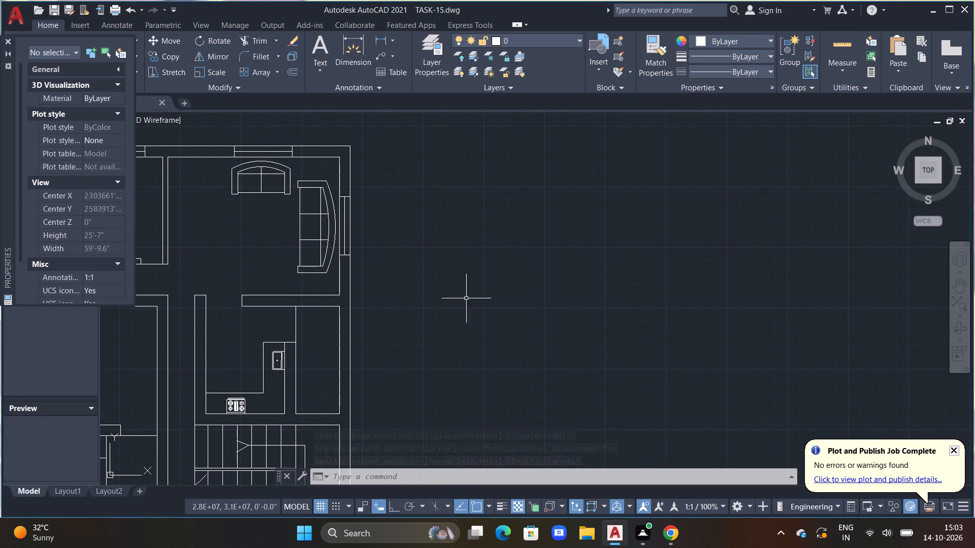
middle_click_drag(490, 301, 563, 266)
scroll(559, 275, "down", 1)
middle_click_drag(555, 276, 501, 259)
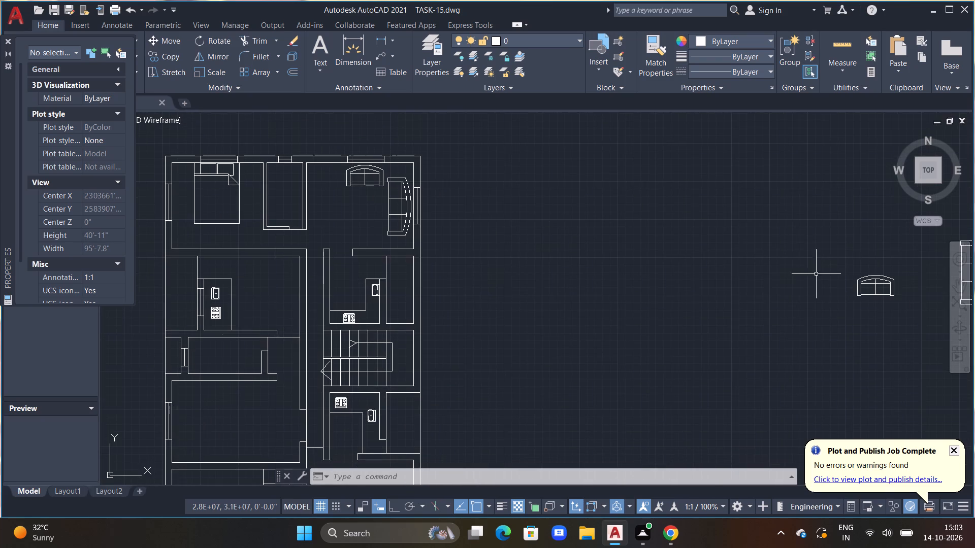
Rotate the loveseat outside the plan by 180° with ortho on, using a base point just above and left of it.
left_click(863, 279)
key("r")
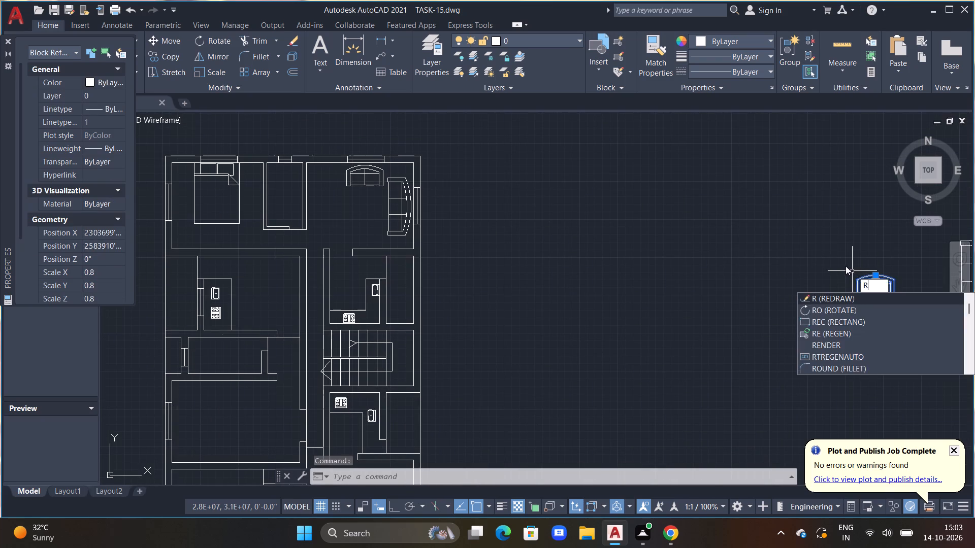
type("O")
key("space")
left_click_drag(846, 266, 841, 247)
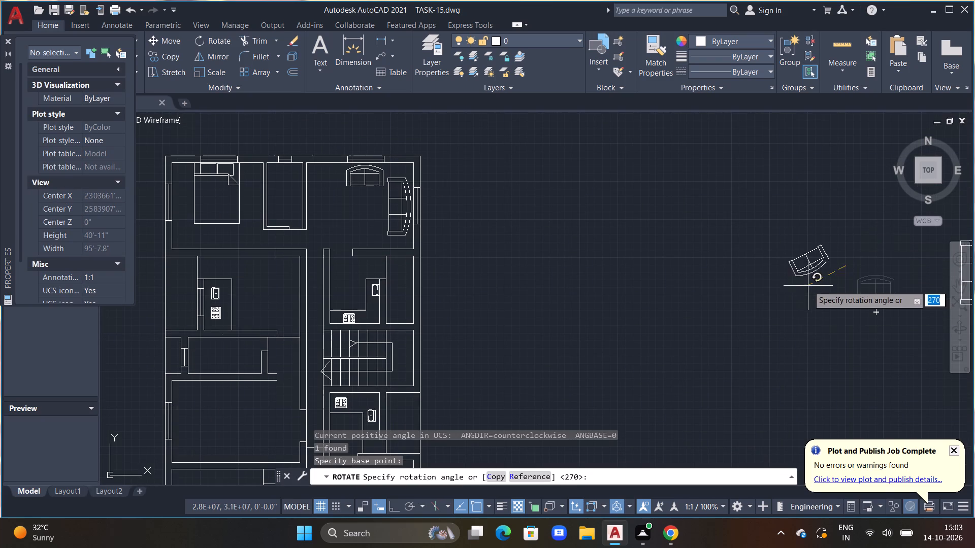
key("F8")
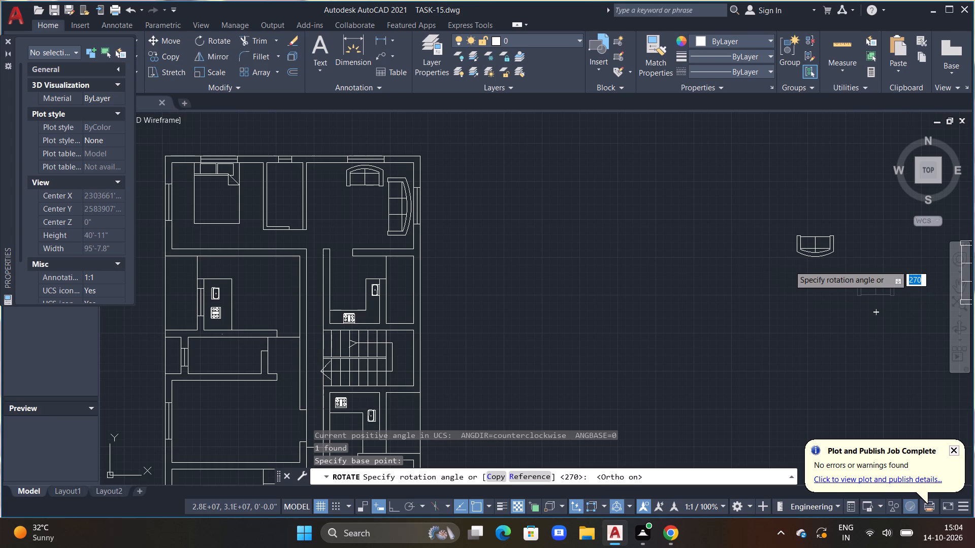
left_click(789, 265)
Copy the rotated loveseat into the upper-right room with ortho off, facing the first loveseat with its back toward the room's lower wall.
left_click(801, 253)
type("CO M")
key("space")
scroll(805, 256, "up", 2)
left_click_drag(799, 259, 769, 250)
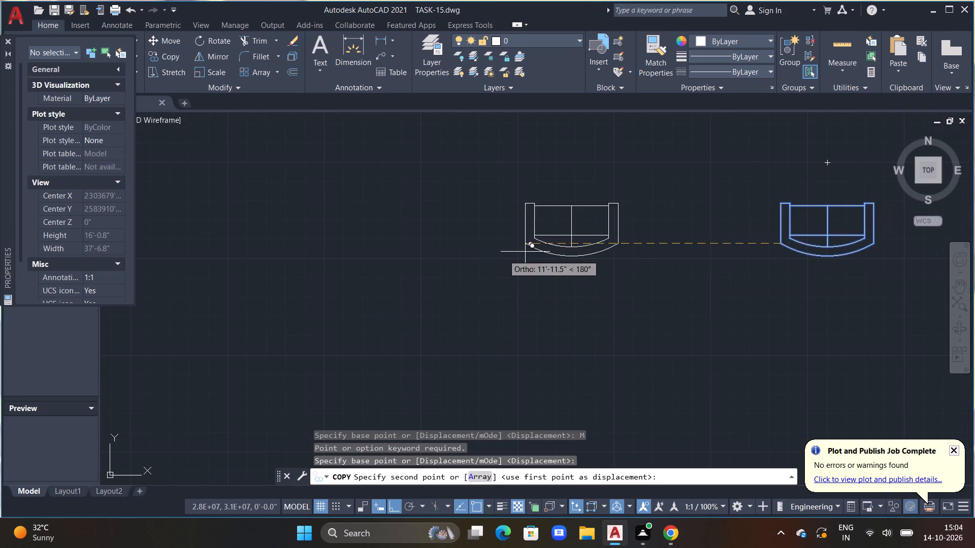
scroll(501, 257, "down", 4)
scroll(346, 250, "up", 3)
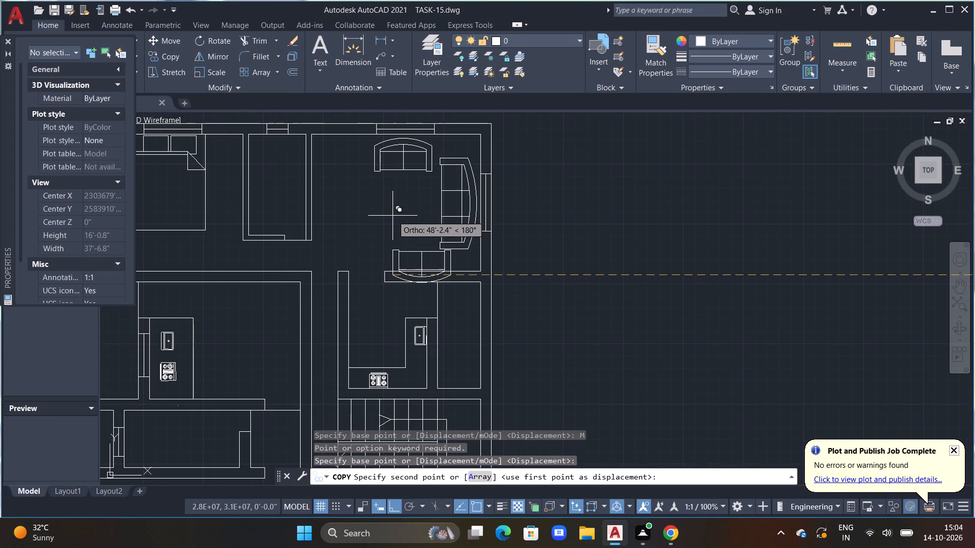
key("F8")
scroll(372, 252, "up", 2)
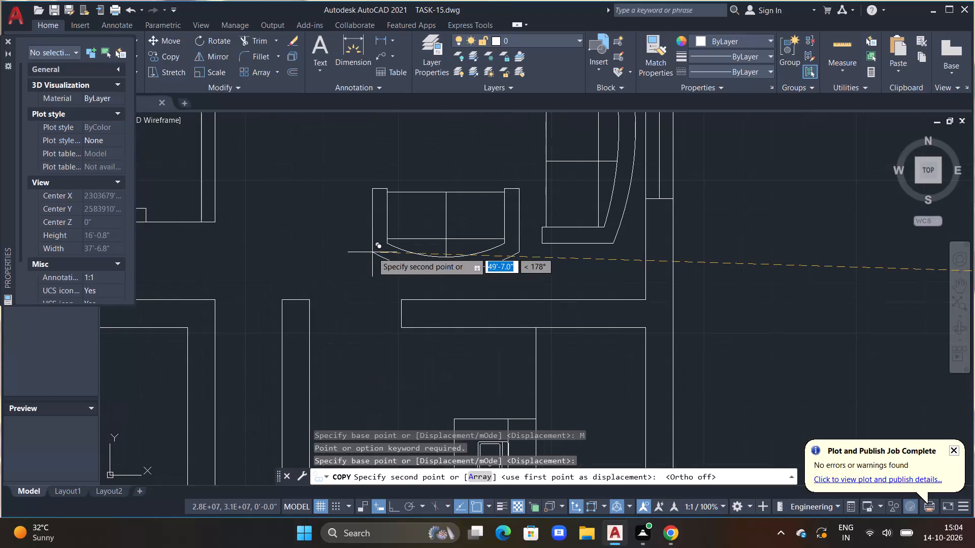
scroll(374, 254, "down", 1)
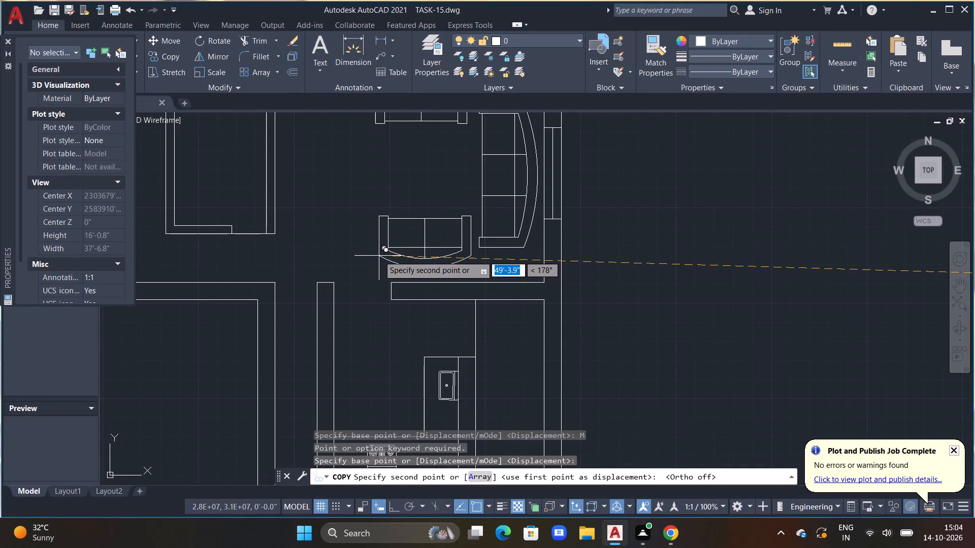
left_click(379, 256)
key("Escape")
scroll(379, 257, "down", 2)
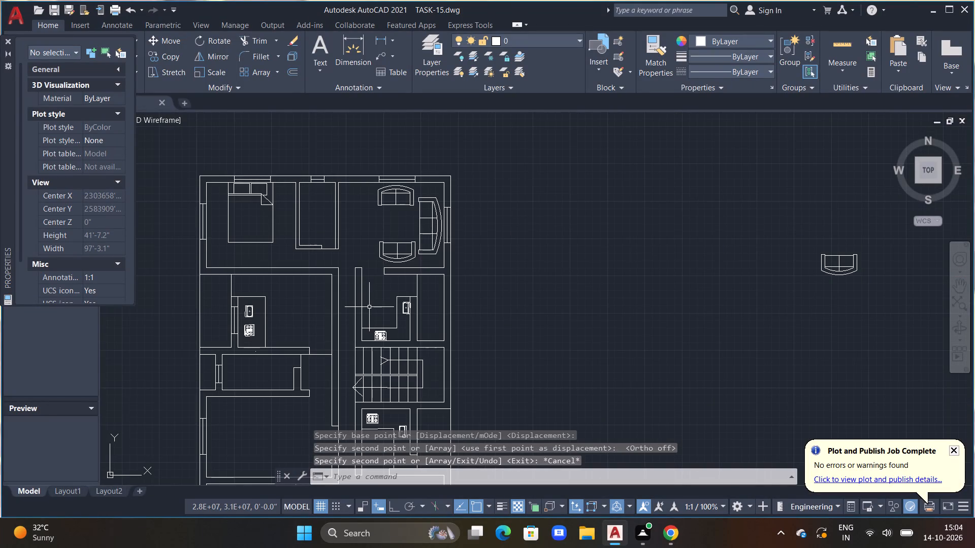
Move the upper loveseat of the upper-right room up toward the top window, aligned horizontally with the lower loveseat.
middle_click_drag(370, 307, 392, 296)
scroll(442, 193, "up", 2)
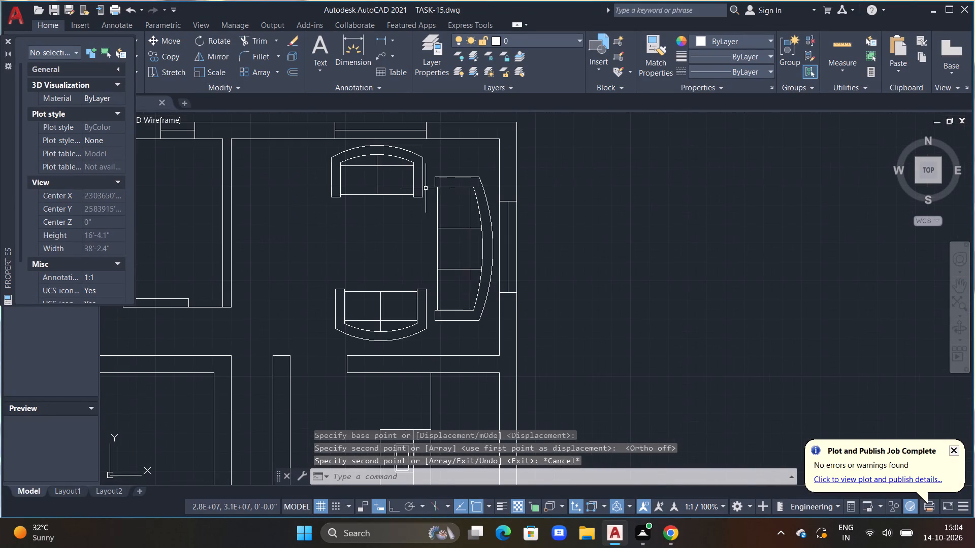
scroll(424, 185, "up", 2)
left_click(416, 213)
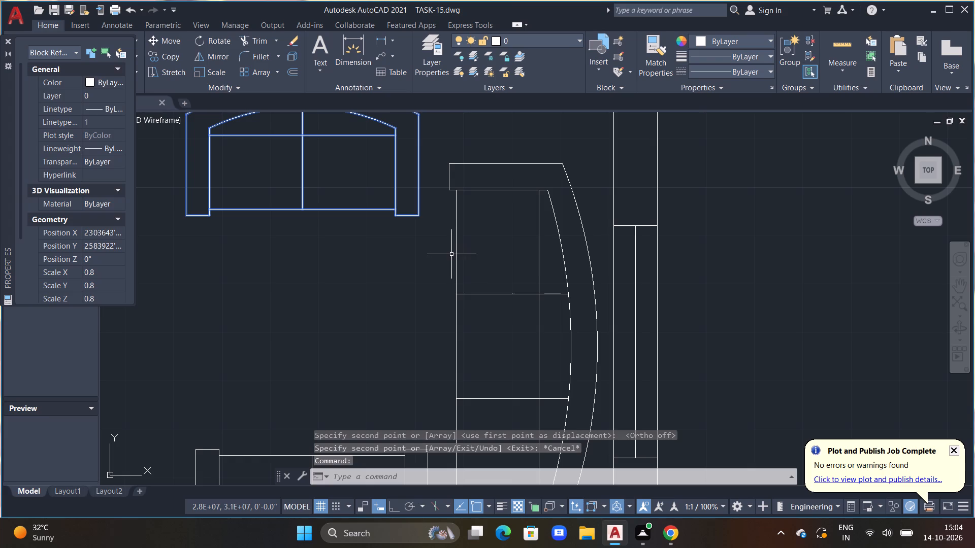
type("M")
key("space")
left_click_drag(446, 252, 451, 252)
left_click(460, 250)
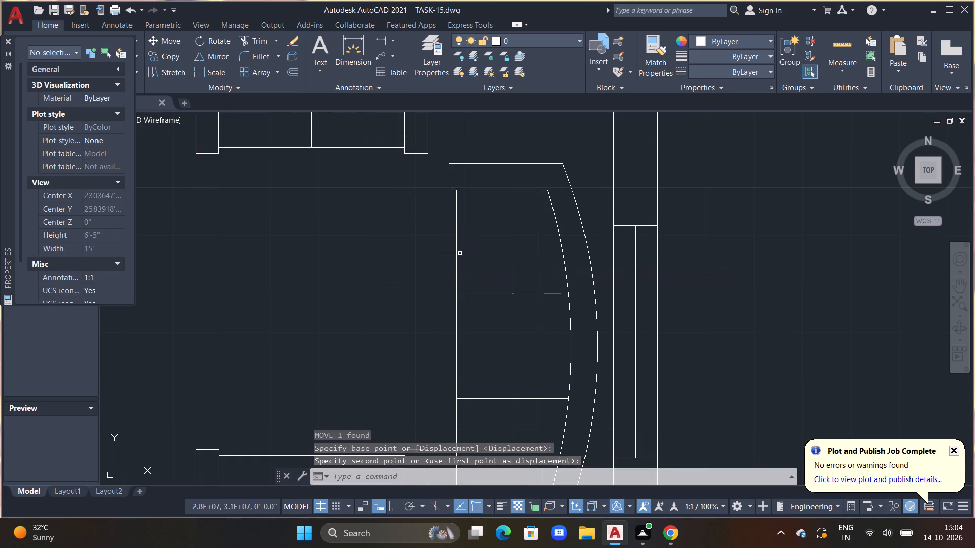
Shift the upper loveseat straight down by its insertion grip, clear of the top outer wall, and deselect it.
scroll(460, 253, "down", 3)
middle_click_drag(448, 266, 473, 229)
left_click(448, 190)
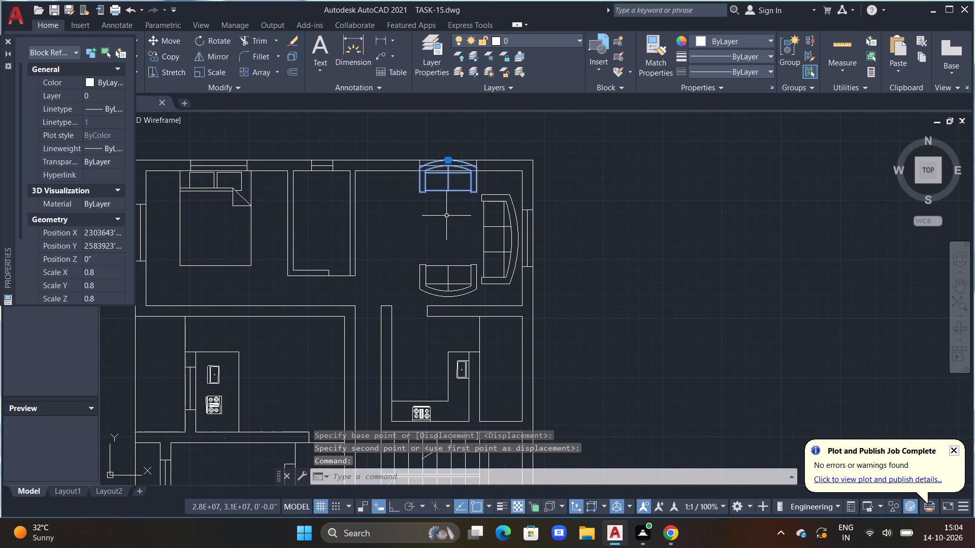
left_click(448, 160)
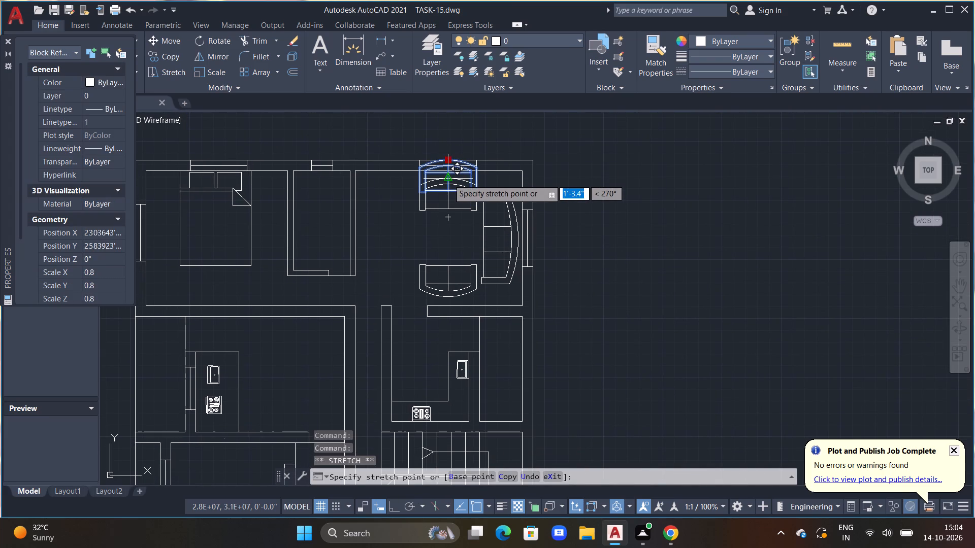
left_click(452, 179)
scroll(450, 234, "down", 2)
middle_click_drag(449, 281, 502, 233)
key("Escape")
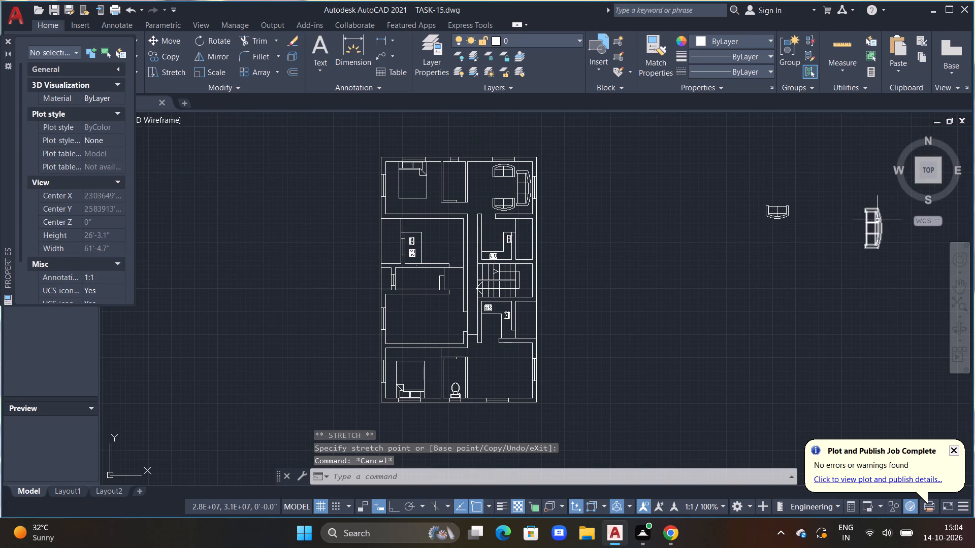
Shift the sofa outside the plan slightly down and rotate it by 270° with ortho on.
left_click(877, 220)
left_click_drag(881, 225, 881, 250)
left_click(876, 238)
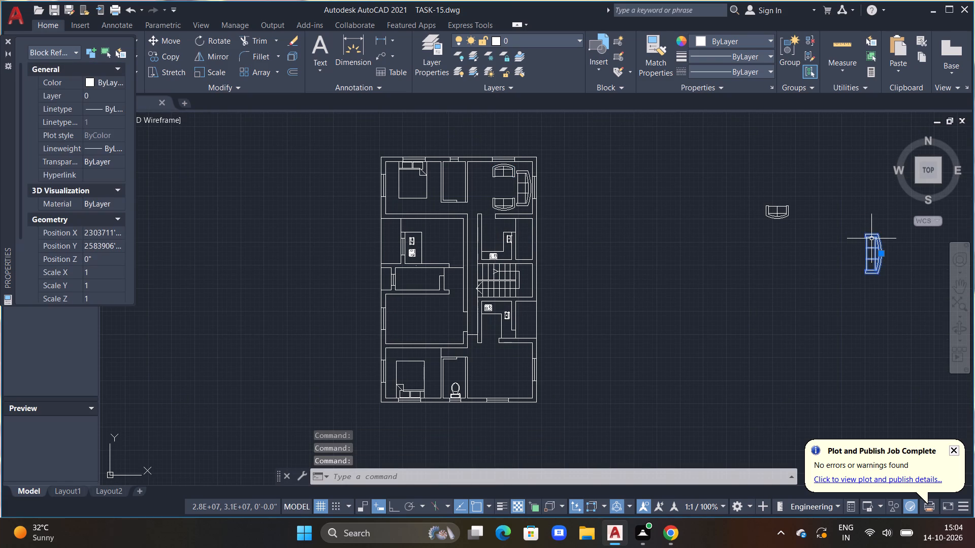
type("RO")
key("space")
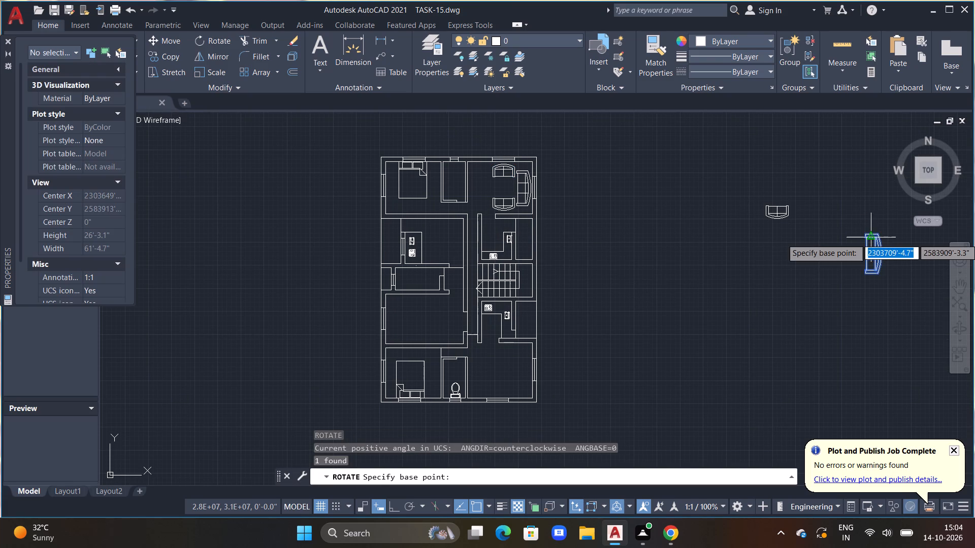
left_click_drag(860, 237, 878, 235)
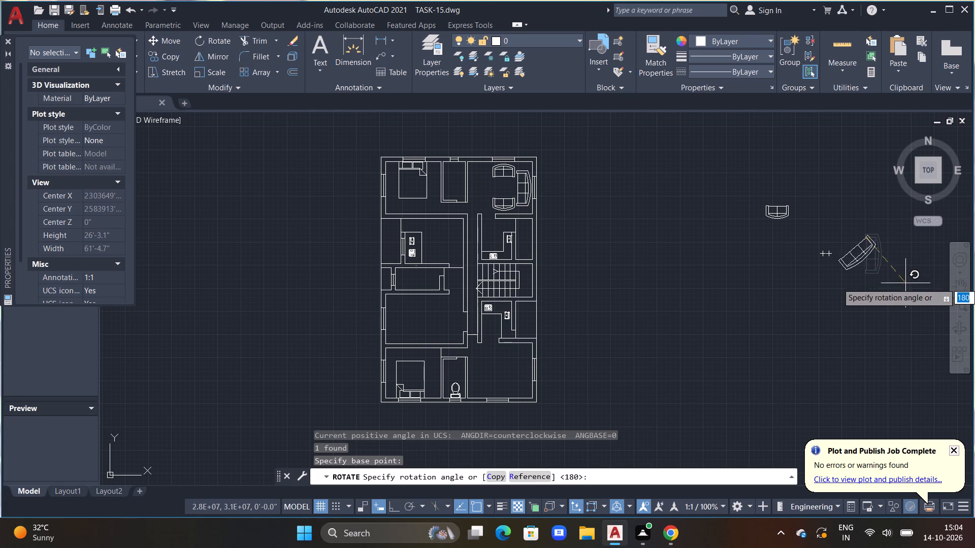
key("F8")
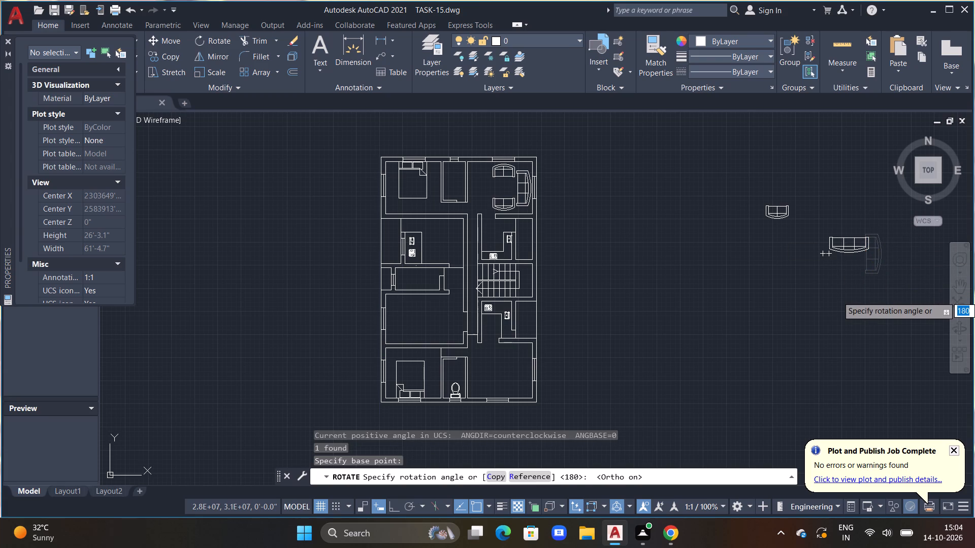
scroll(883, 269, "up", 2)
middle_click_drag(888, 268, 892, 302)
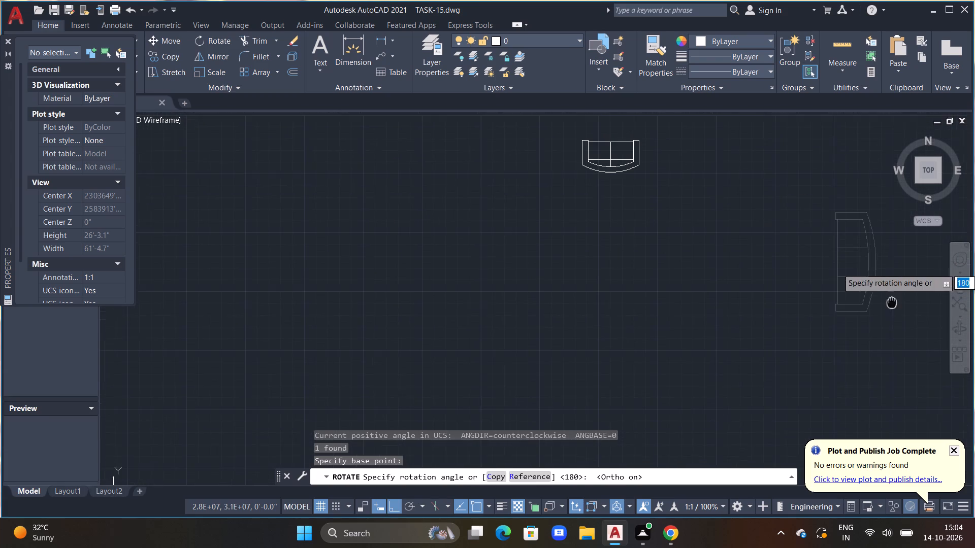
middle_click_drag(892, 302, 892, 304)
left_click(876, 323)
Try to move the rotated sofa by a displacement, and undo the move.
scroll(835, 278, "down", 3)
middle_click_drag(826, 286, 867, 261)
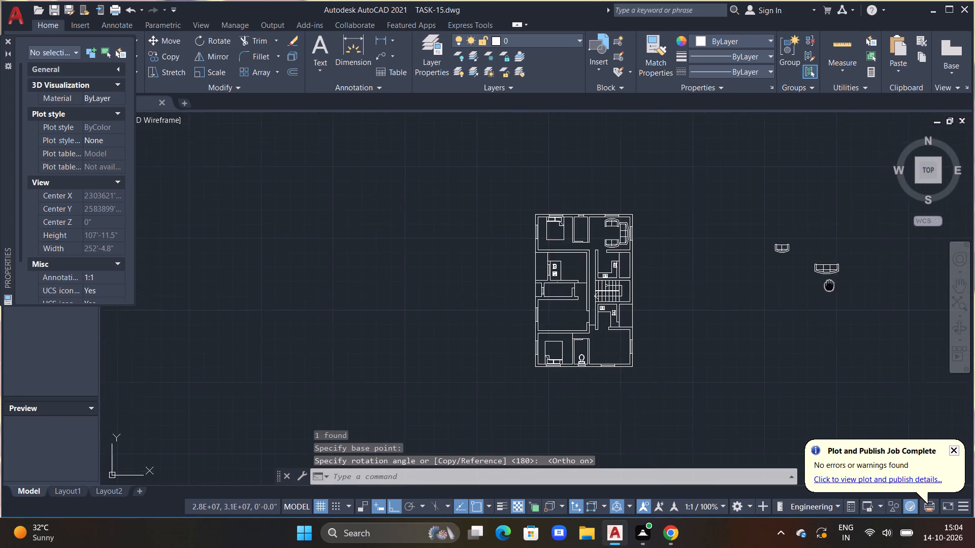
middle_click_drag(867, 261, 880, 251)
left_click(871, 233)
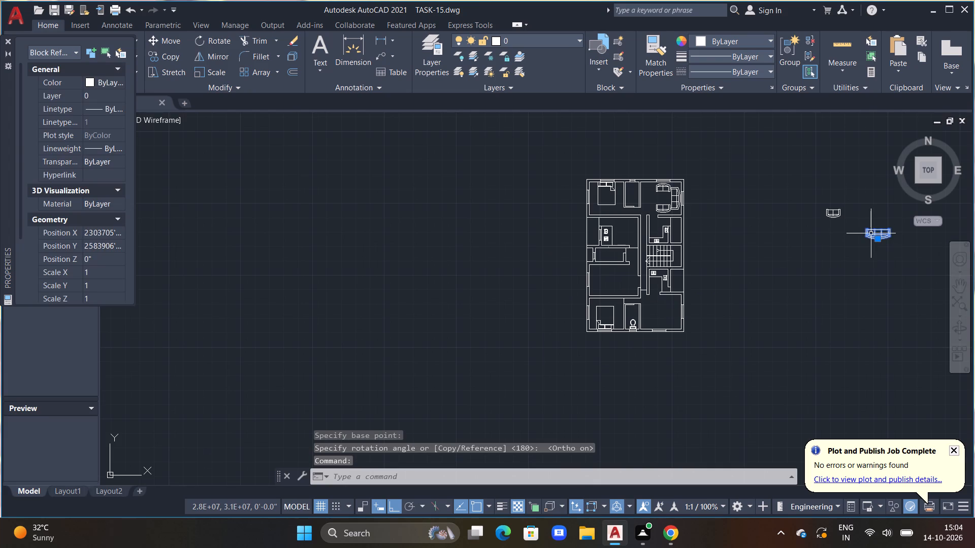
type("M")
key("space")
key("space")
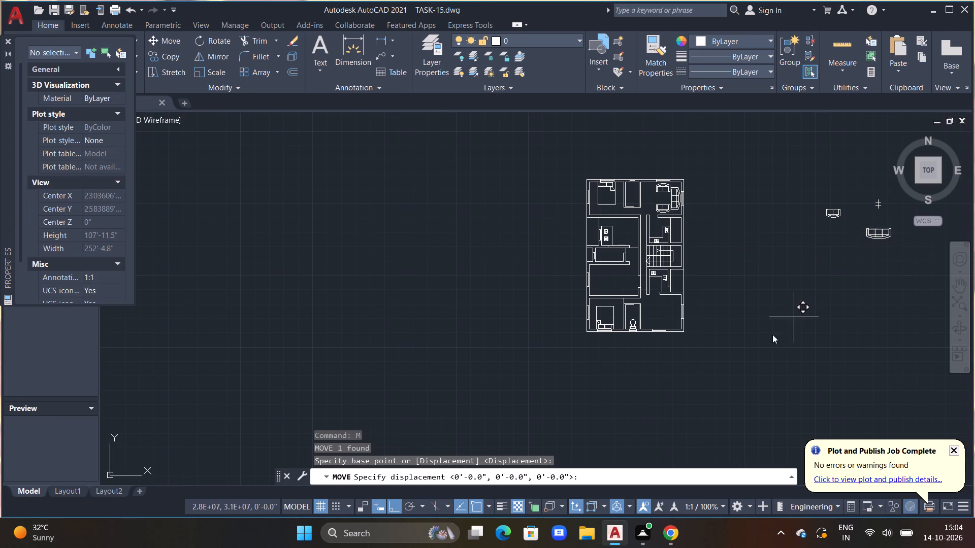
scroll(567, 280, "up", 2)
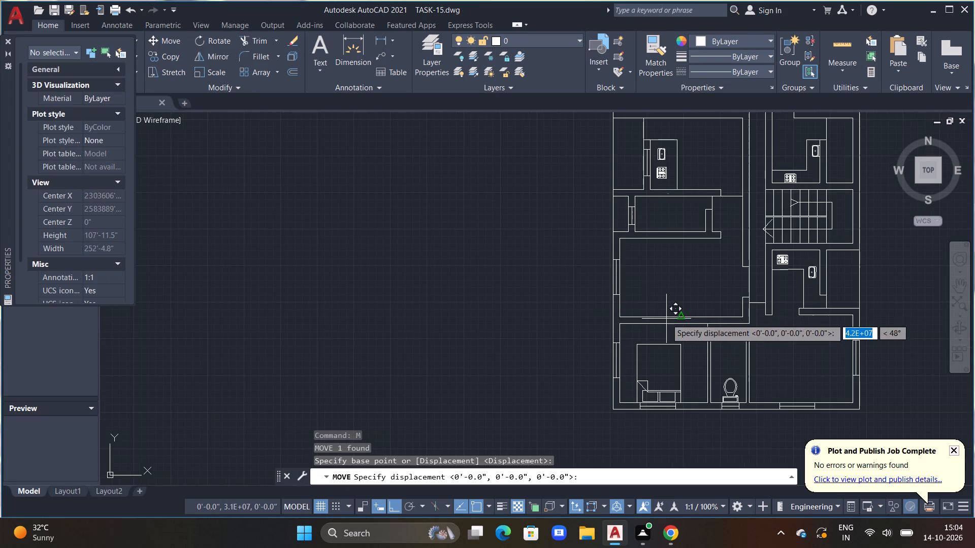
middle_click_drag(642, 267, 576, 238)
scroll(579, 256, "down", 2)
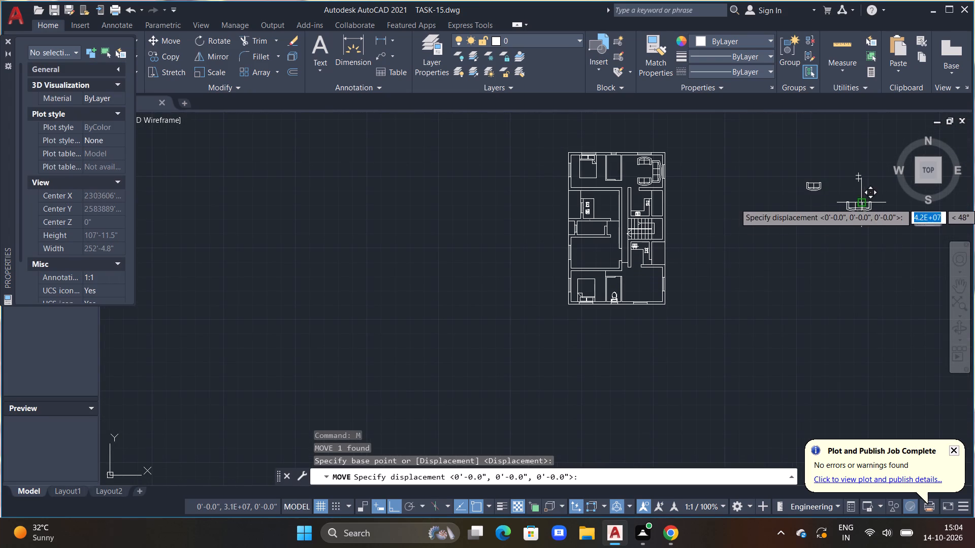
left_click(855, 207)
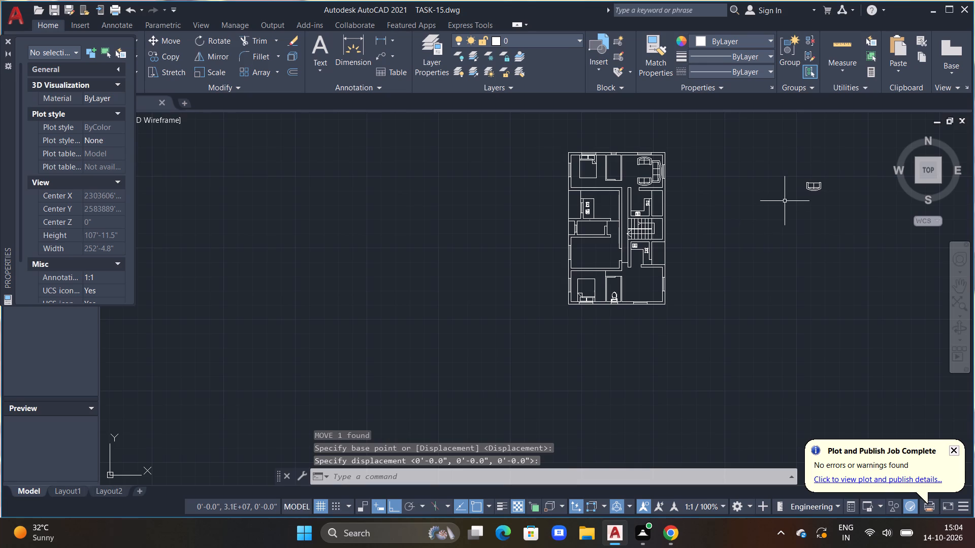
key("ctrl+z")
Move the rotated sofa with ortho off into the left room above the bottom bedroom, its back toward the room's lower wall.
left_click(884, 238)
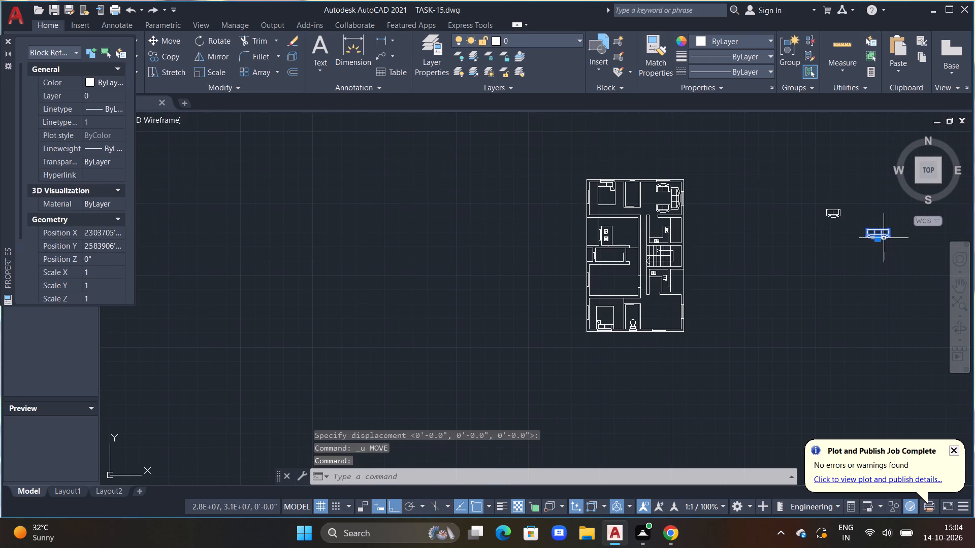
type("M")
key("space")
left_click_drag(864, 229, 796, 265)
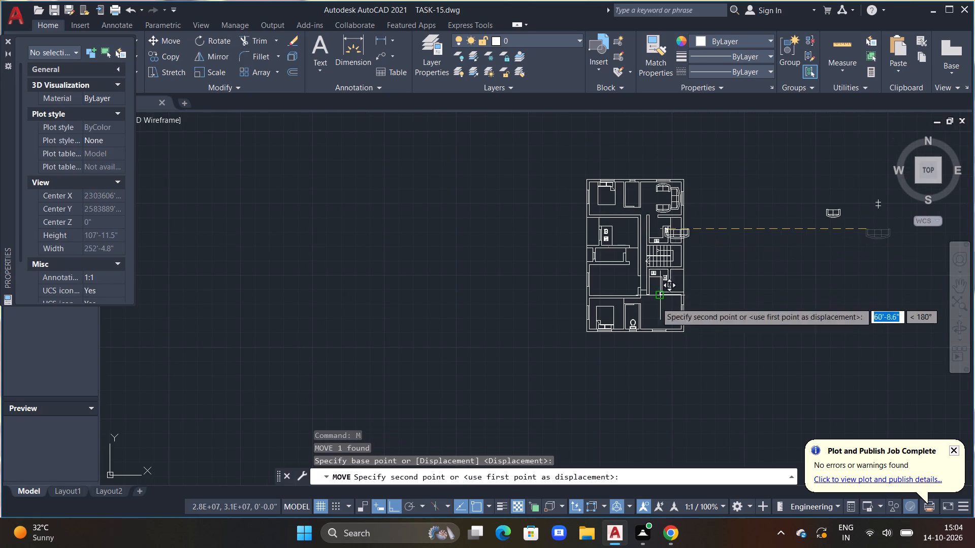
key("F8")
scroll(635, 293, "up", 2)
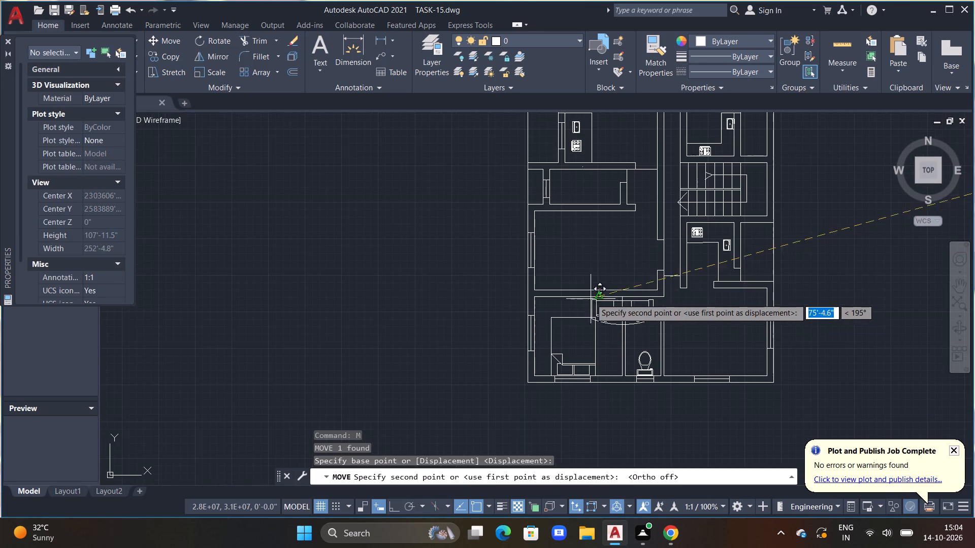
left_click(548, 263)
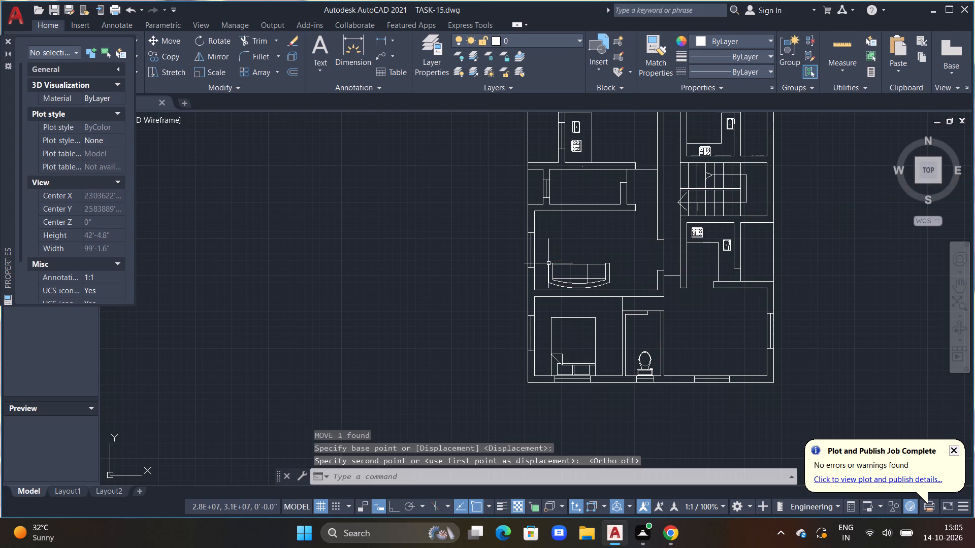
key("Escape")
Rotate the loveseat outside the plan by 270° with ortho on, so its back faces the plan.
scroll(633, 246, "down", 2)
middle_click_drag(738, 232, 648, 264)
left_click(757, 216)
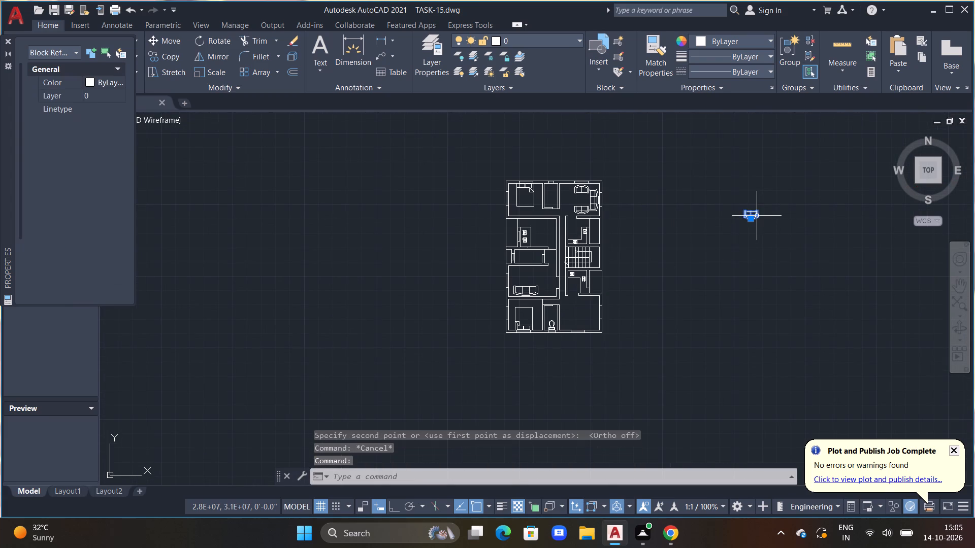
type("RO")
key("space")
scroll(746, 218, "up", 1)
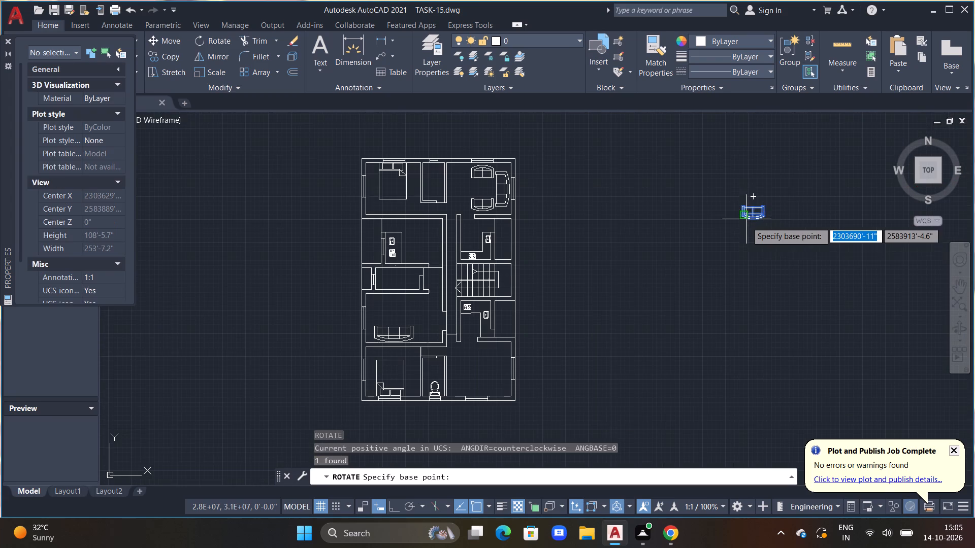
key("F8")
left_click(746, 218)
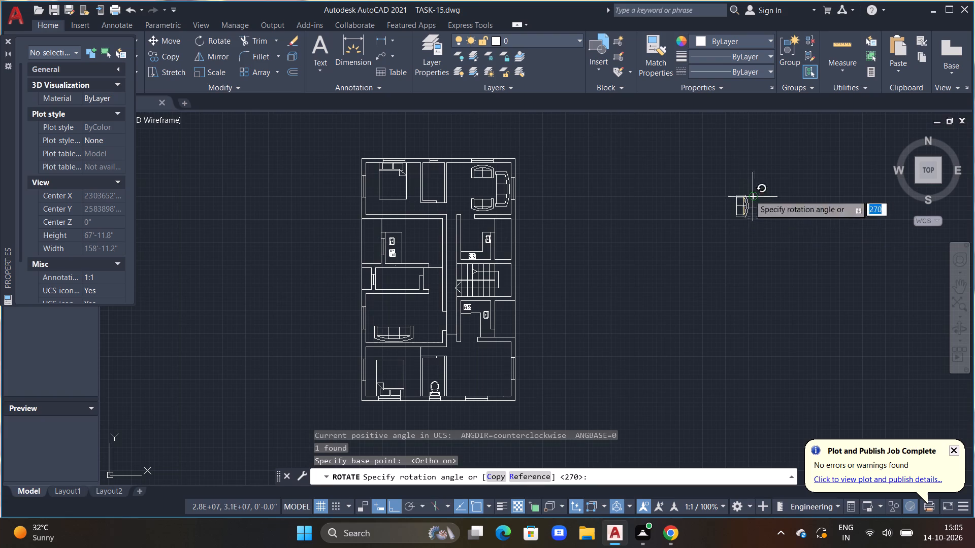
left_click(742, 259)
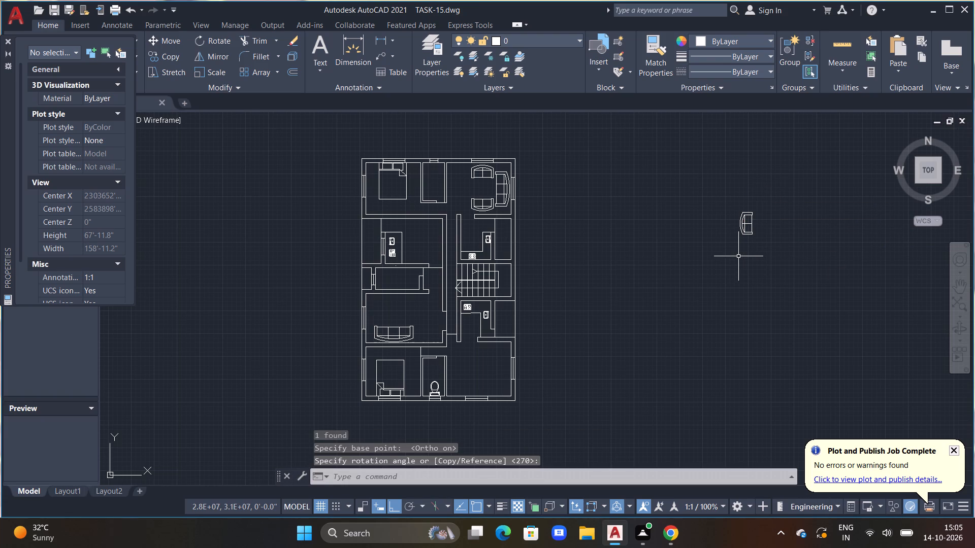
Copy the rotated loveseat with ortho off into the left room with the sofa, its back beside the window in the left outer wall.
left_click(743, 215)
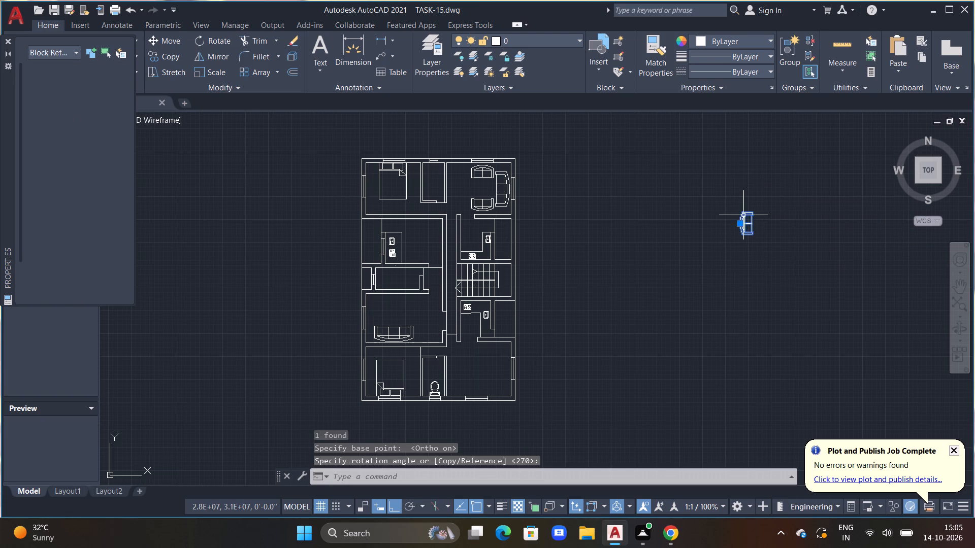
type("CO M")
key("space")
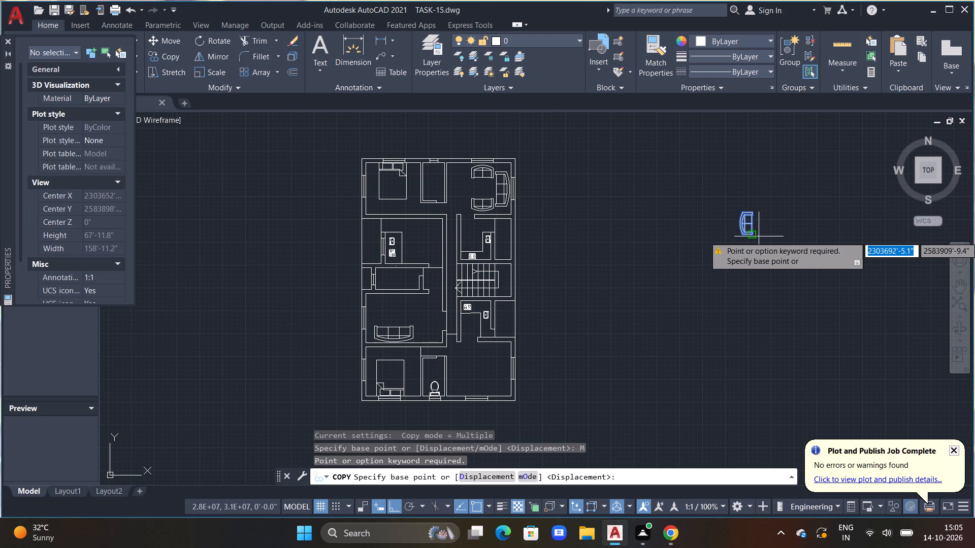
left_click_drag(742, 221, 596, 295)
key("F8")
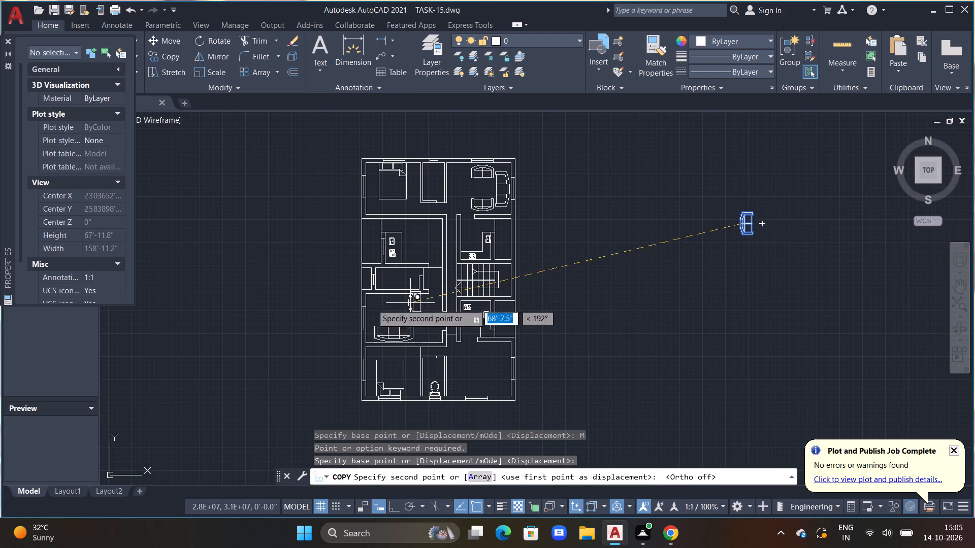
scroll(389, 304, "up", 2)
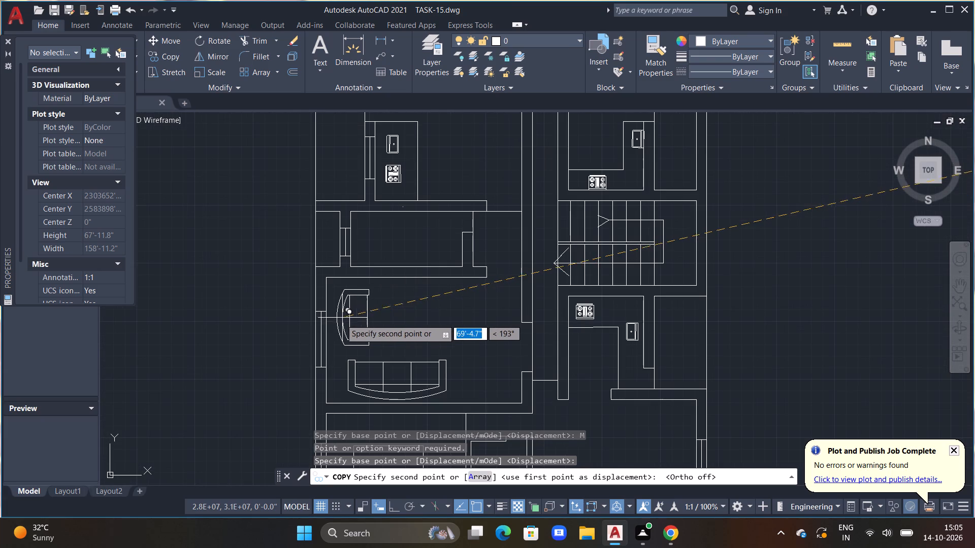
left_click(336, 328)
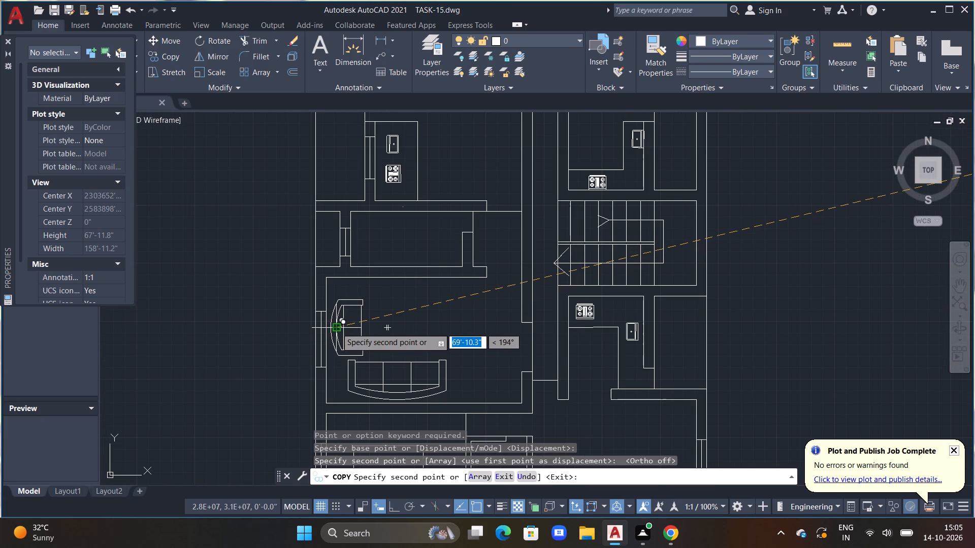
Rotate the loveseat outside the plan half a turn with ortho on, so its back faces away from the plan.
key("Escape")
scroll(338, 326, "down", 2)
middle_click_drag(553, 284, 542, 280)
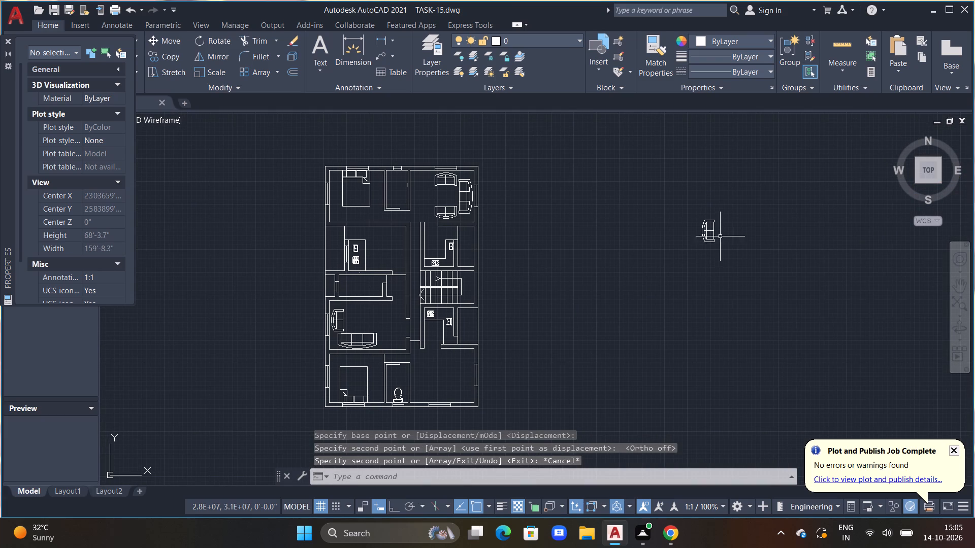
left_click(707, 231)
type("RO")
key("space")
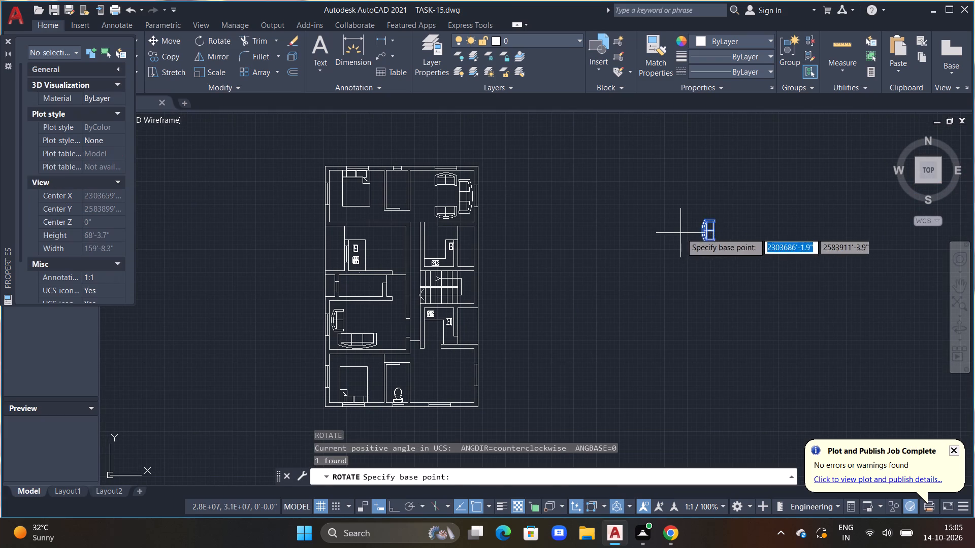
left_click(696, 230)
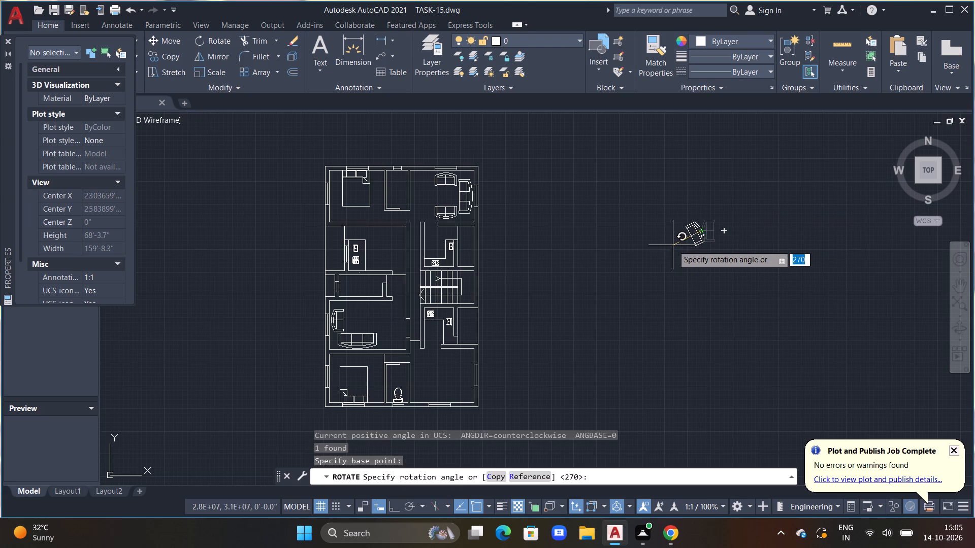
key("F8")
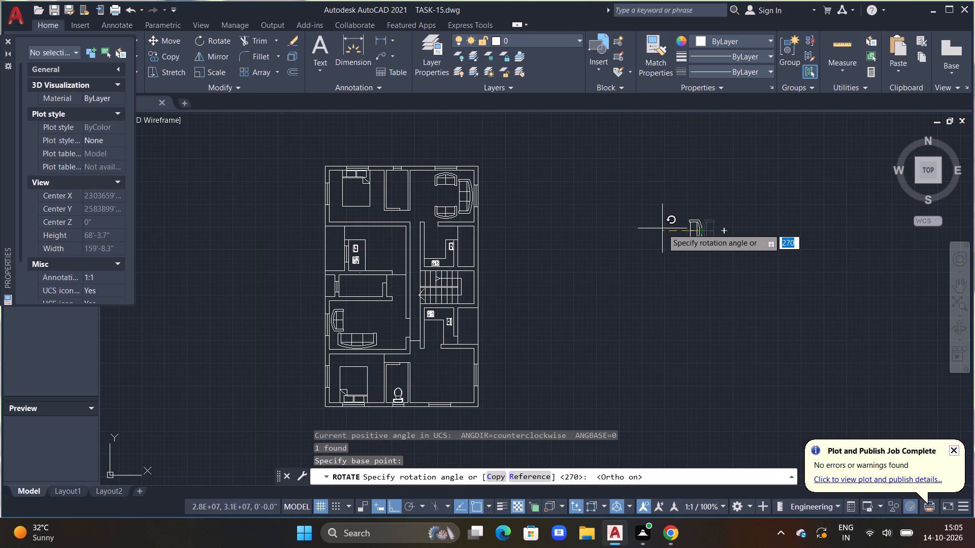
left_click(662, 228)
Move the rotated loveseat with ortho off into the left room above the bottom bedroom, facing the loveseat beside the window.
left_click(698, 237)
type("M")
key("space")
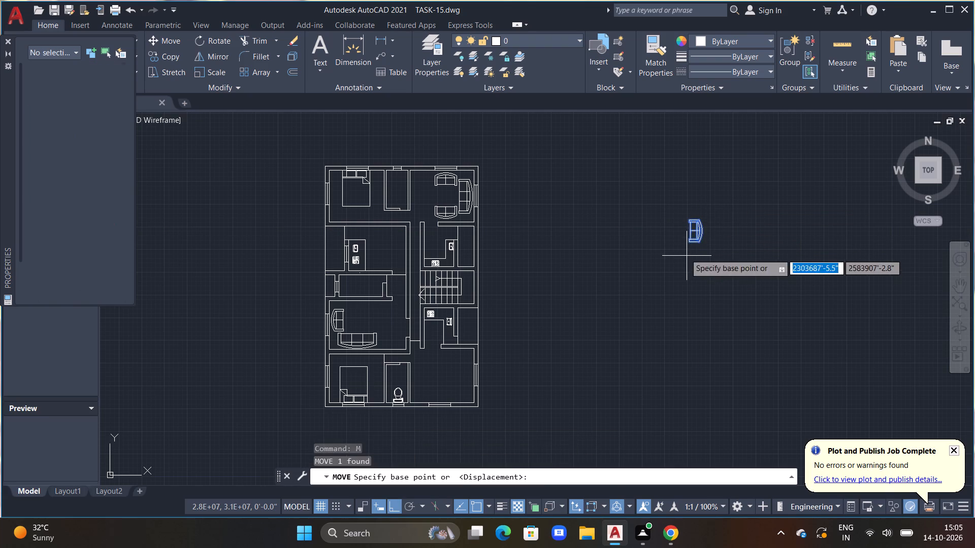
left_click_drag(685, 254, 645, 272)
key("F8")
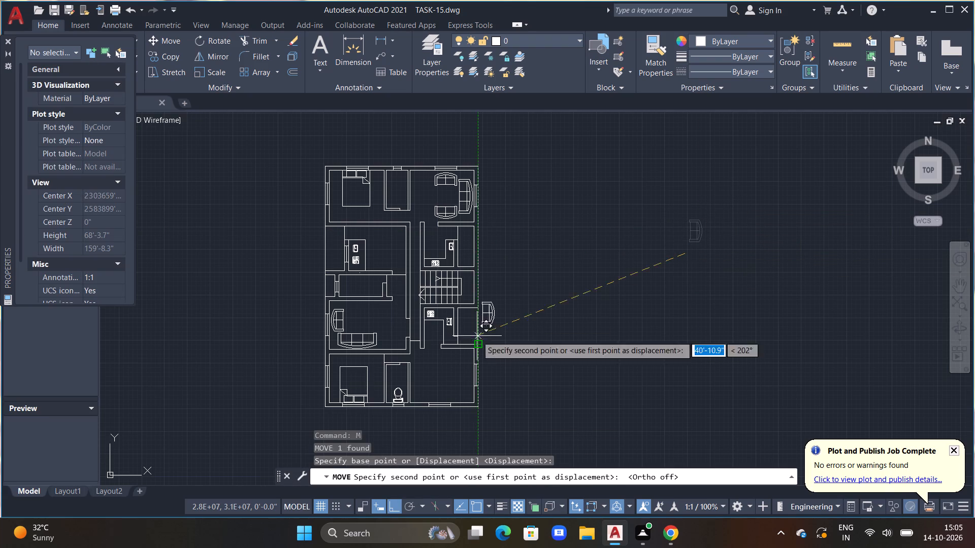
scroll(384, 336, "up", 3)
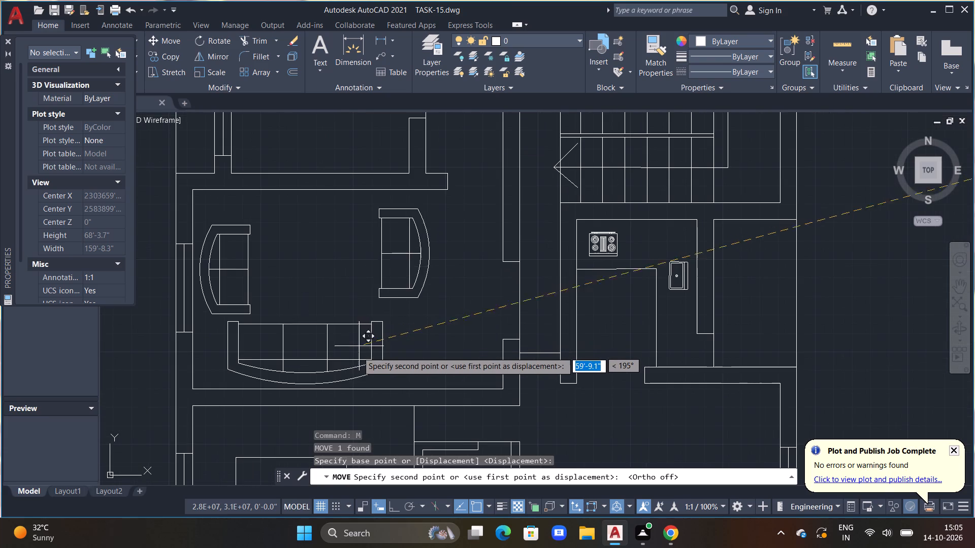
left_click(390, 356)
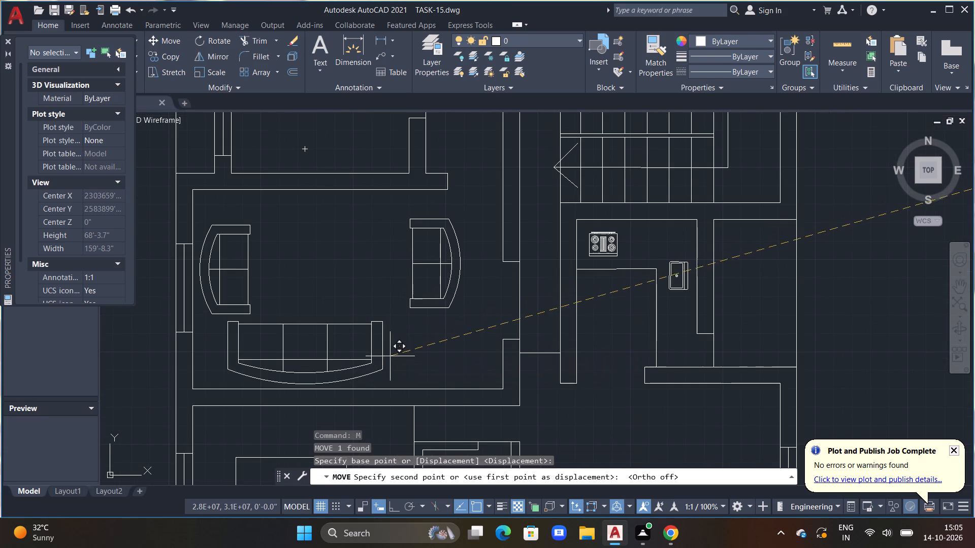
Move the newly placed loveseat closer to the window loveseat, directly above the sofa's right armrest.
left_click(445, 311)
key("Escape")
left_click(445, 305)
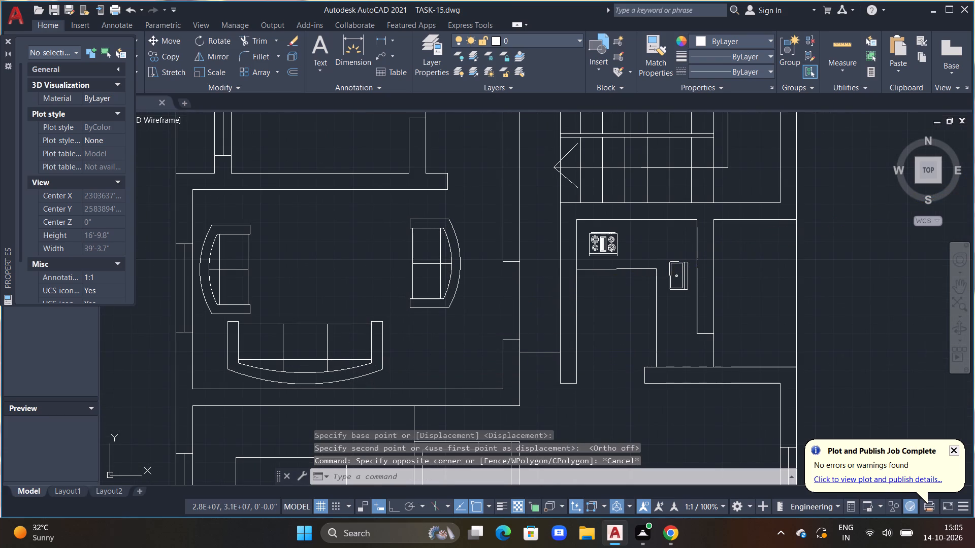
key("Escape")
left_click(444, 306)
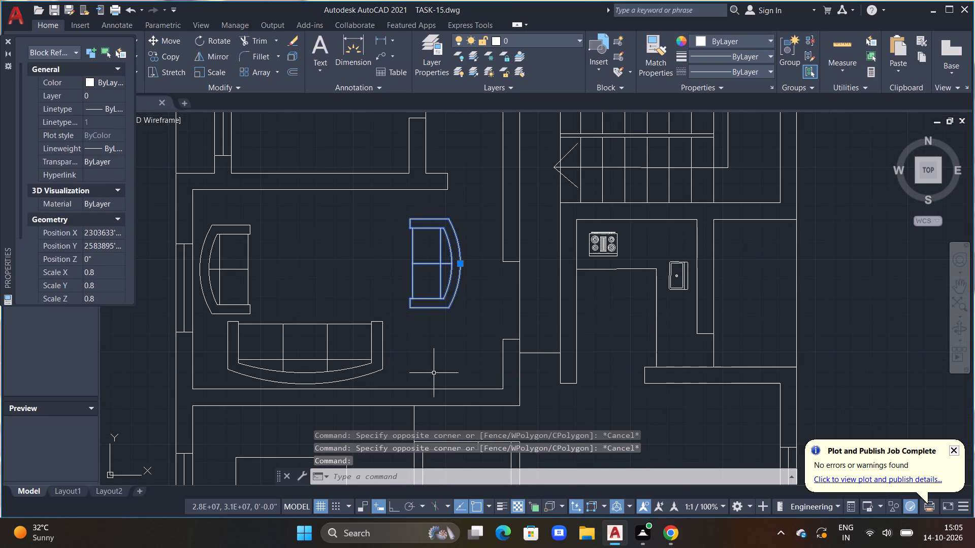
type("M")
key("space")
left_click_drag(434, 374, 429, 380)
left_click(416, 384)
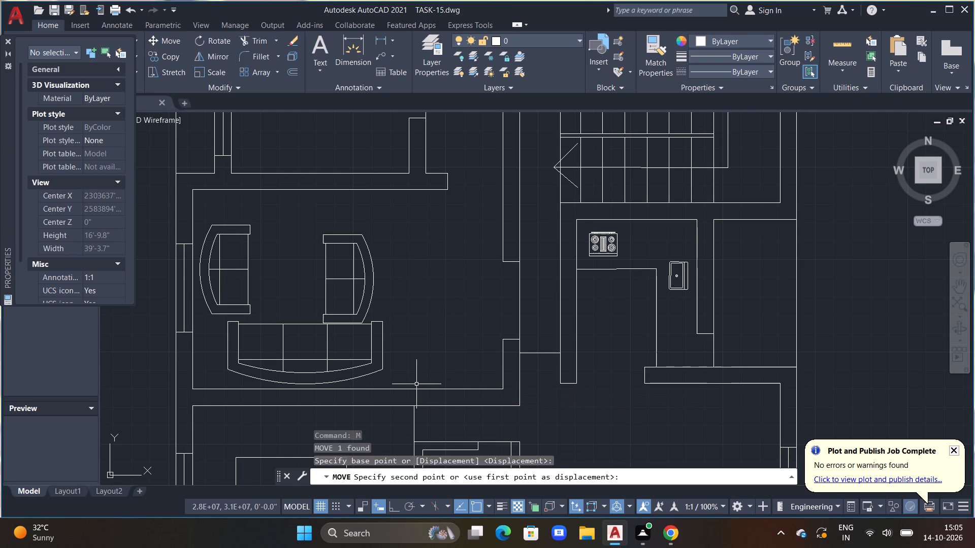
Move the same loveseat about 2' back toward the corridor, just beyond the sofa's right end and level with the opposite loveseat.
left_click(375, 282)
left_click(371, 279)
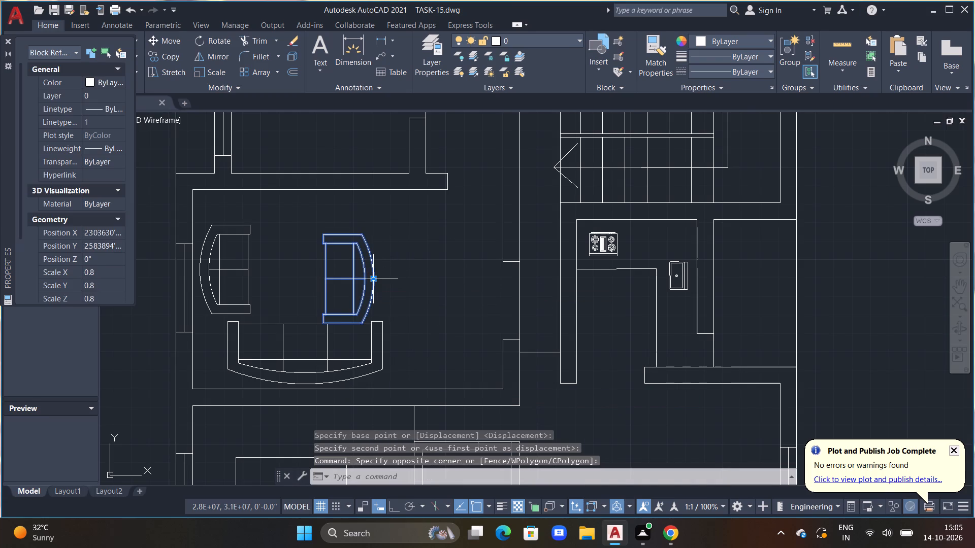
key("m")
key("space")
left_click_drag(372, 285, 387, 286)
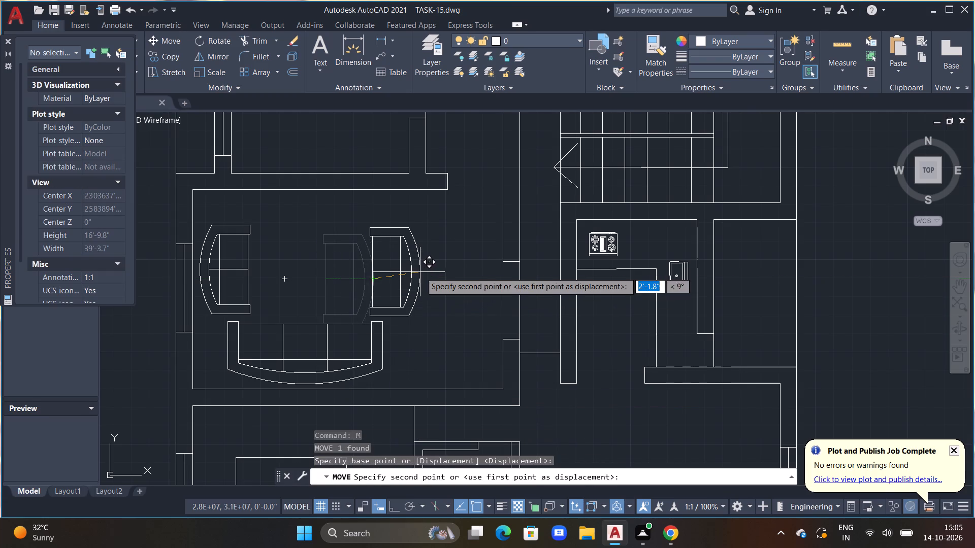
left_click(424, 271)
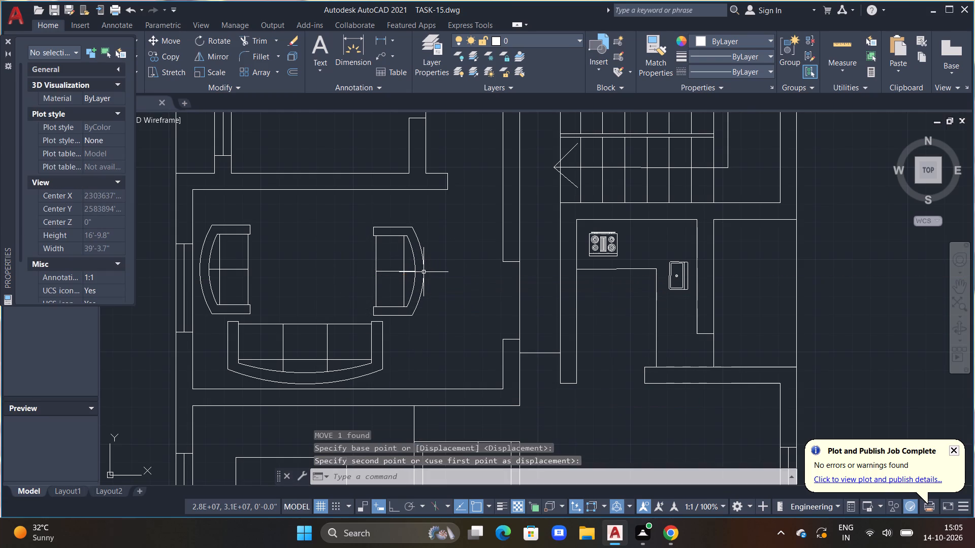
scroll(422, 274, "down", 4)
key("Escape")
key("Escape")
key("Escape")
key("Escape")
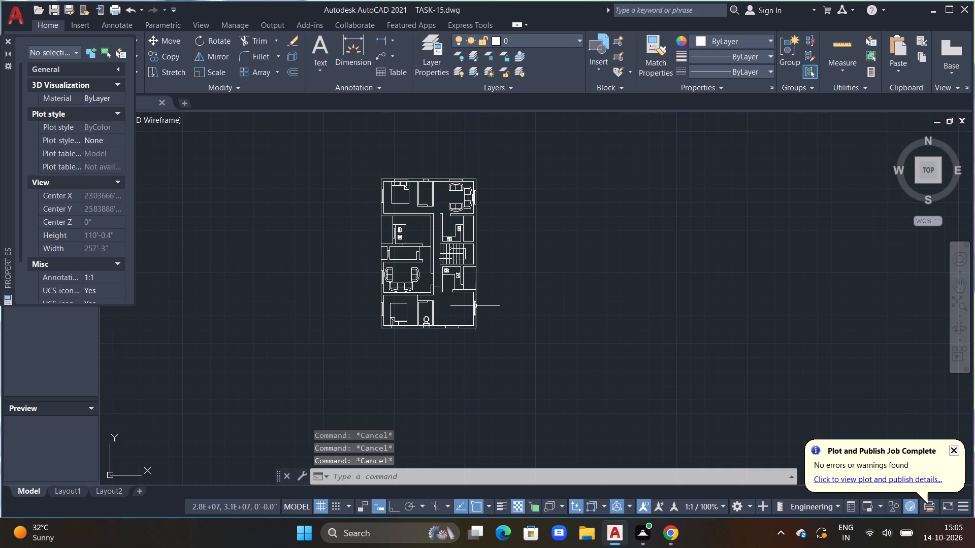
Close the Properties palette.
scroll(499, 296, "down", 1)
middle_click_drag(511, 310, 448, 295)
middle_click_drag(469, 248, 470, 276)
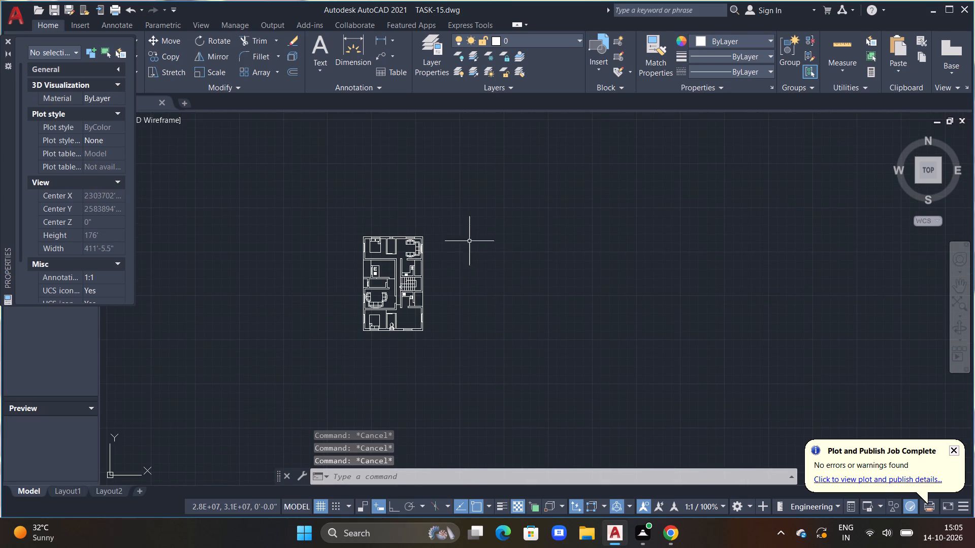
left_click(9, 41)
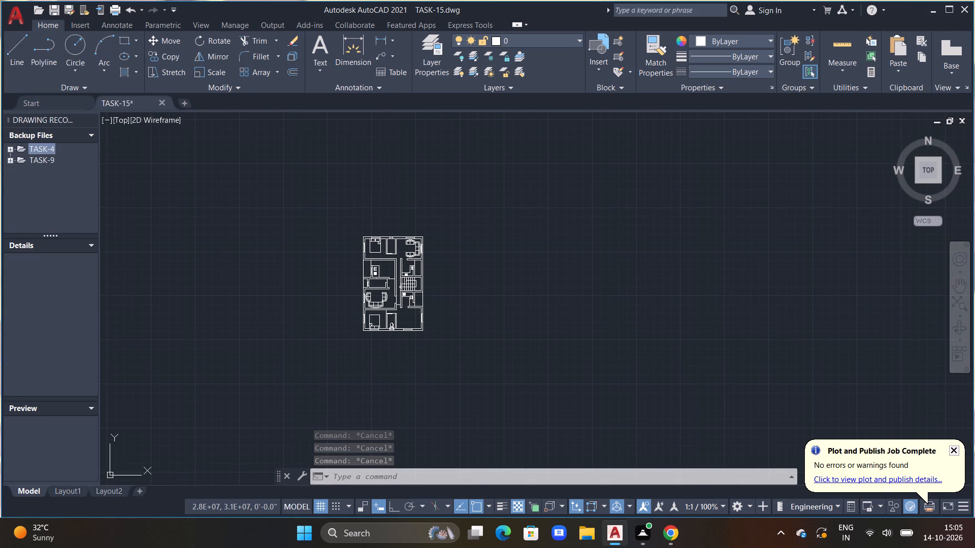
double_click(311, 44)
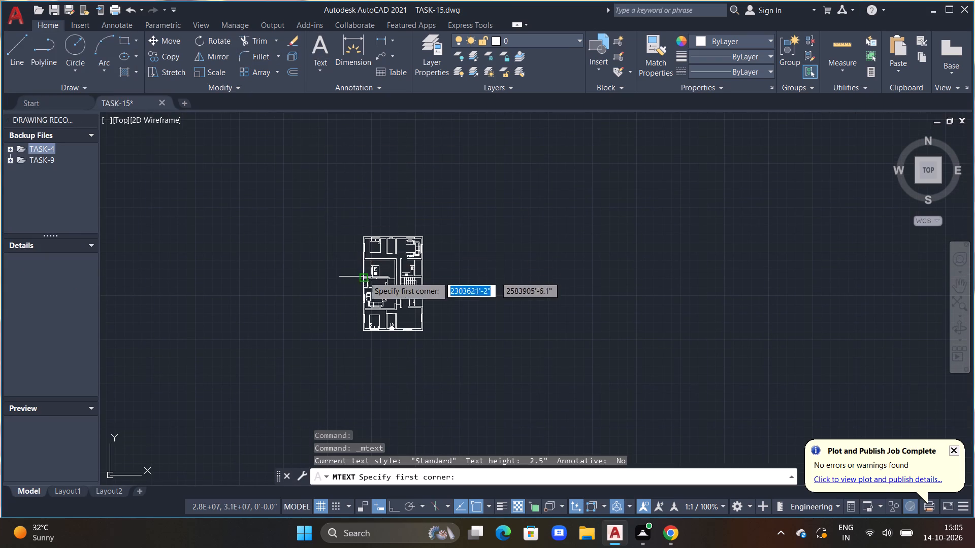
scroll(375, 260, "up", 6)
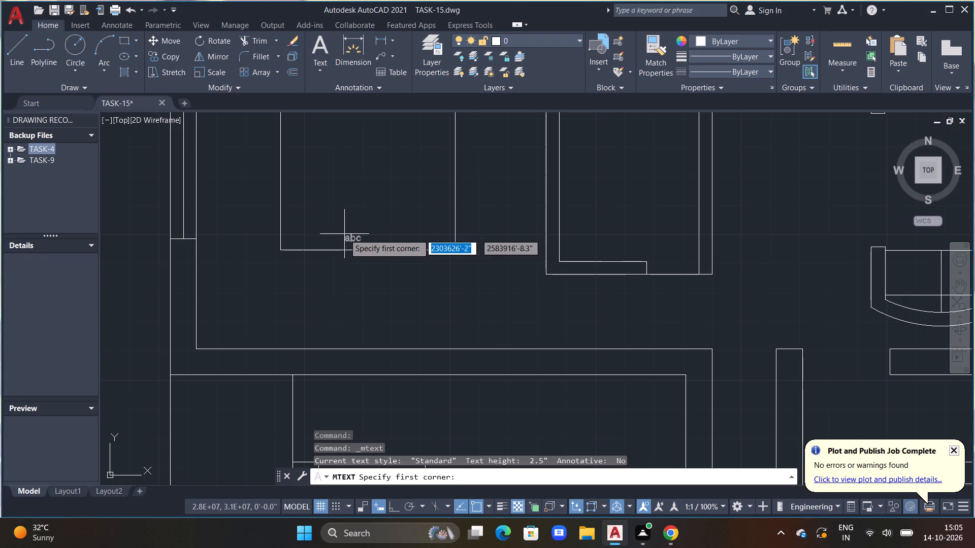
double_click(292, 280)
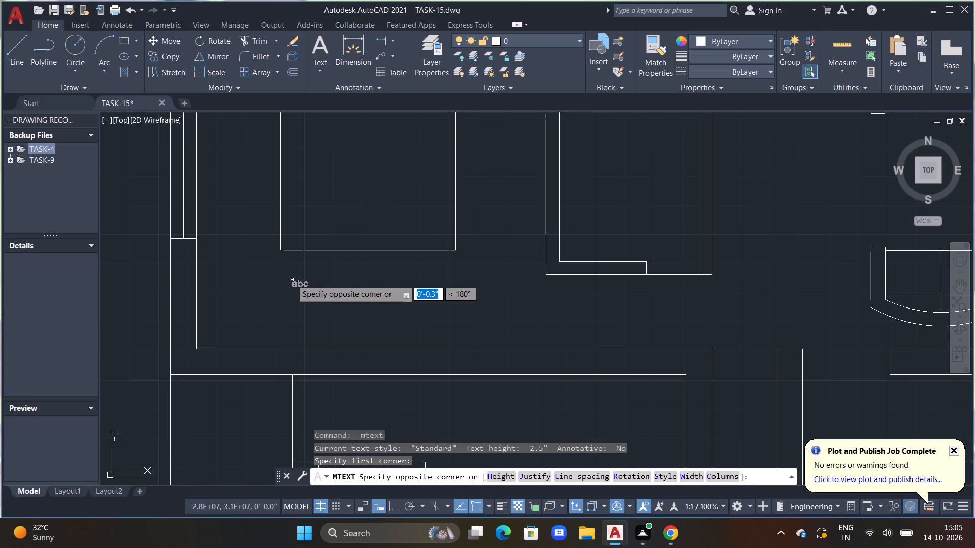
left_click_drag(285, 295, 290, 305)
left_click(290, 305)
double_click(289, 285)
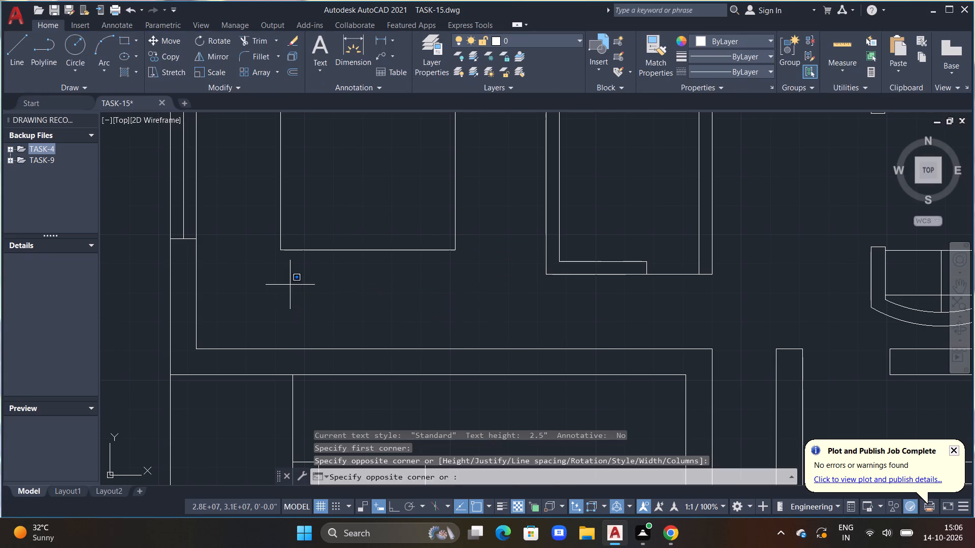
Place a multiline text box beneath the bed in the top-left bedroom and stretch it toward the adjoining bathroom wall.
left_click(332, 45)
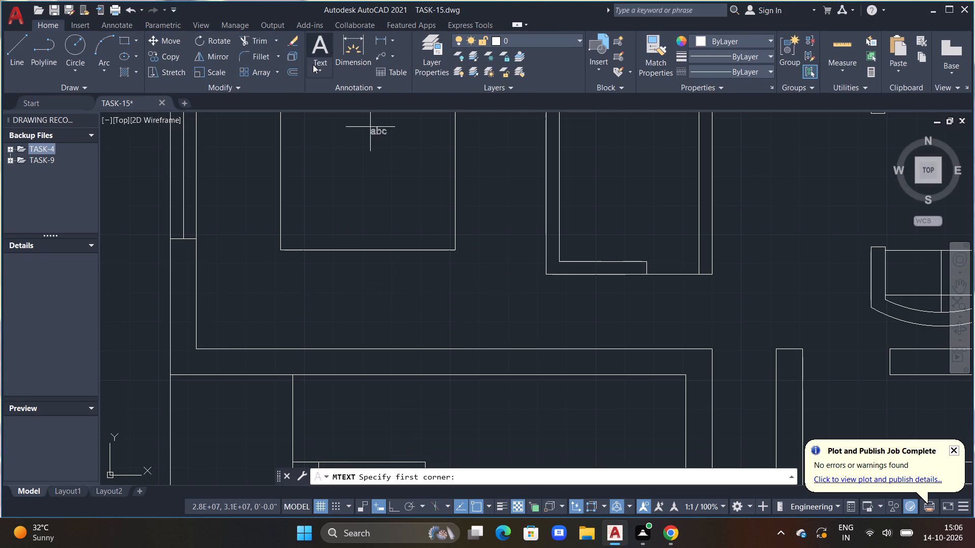
left_click(296, 288)
left_click_drag(298, 285, 302, 285)
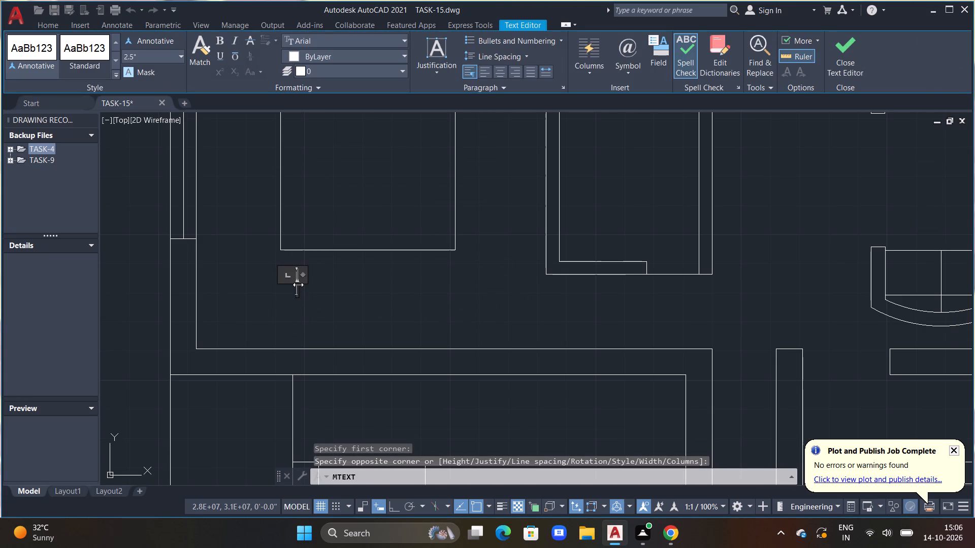
left_click_drag(298, 285, 530, 291)
left_click_drag(525, 292, 537, 320)
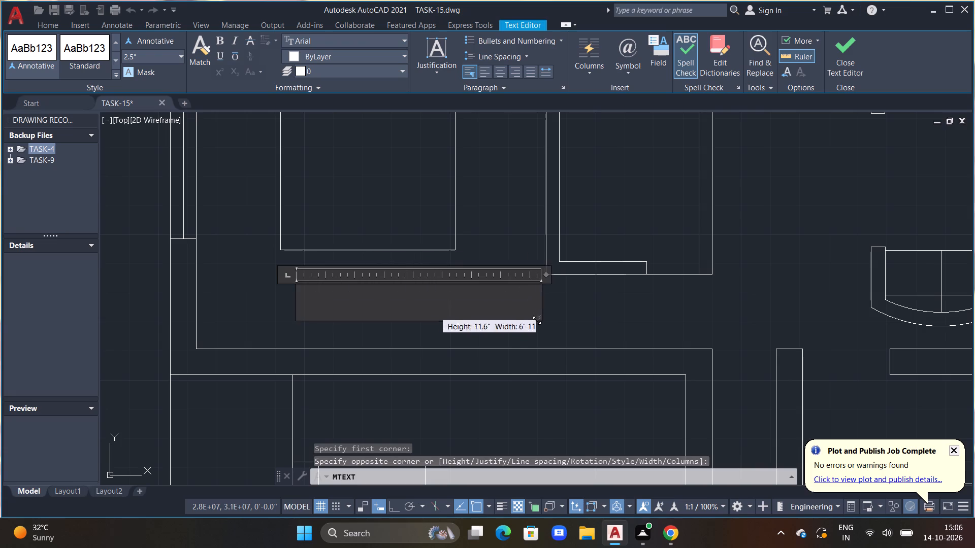
left_click_drag(537, 320, 513, 325)
Write the room label "BED ROOM" with the size 10'X9'6" indented on a second line.
key("space")
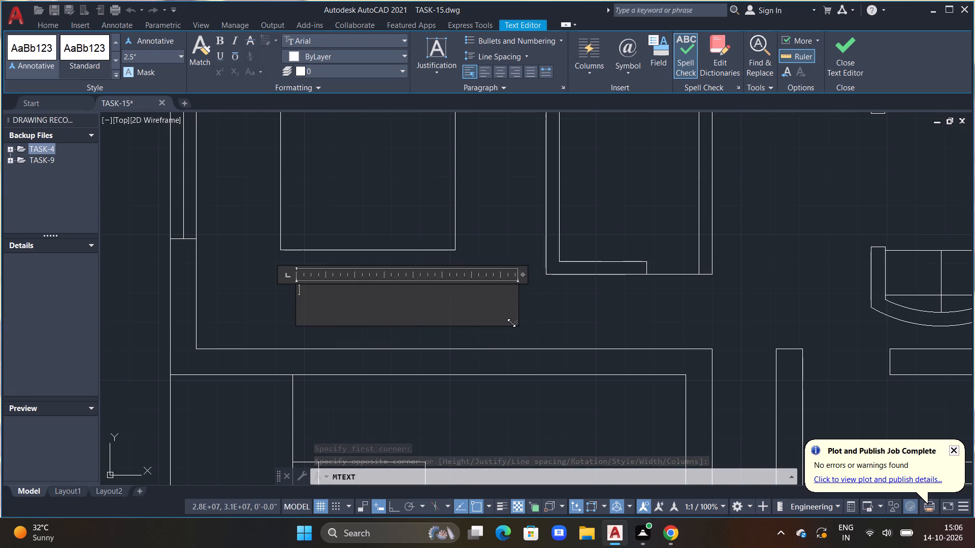
key("space")
key("space")
type("BEDR")
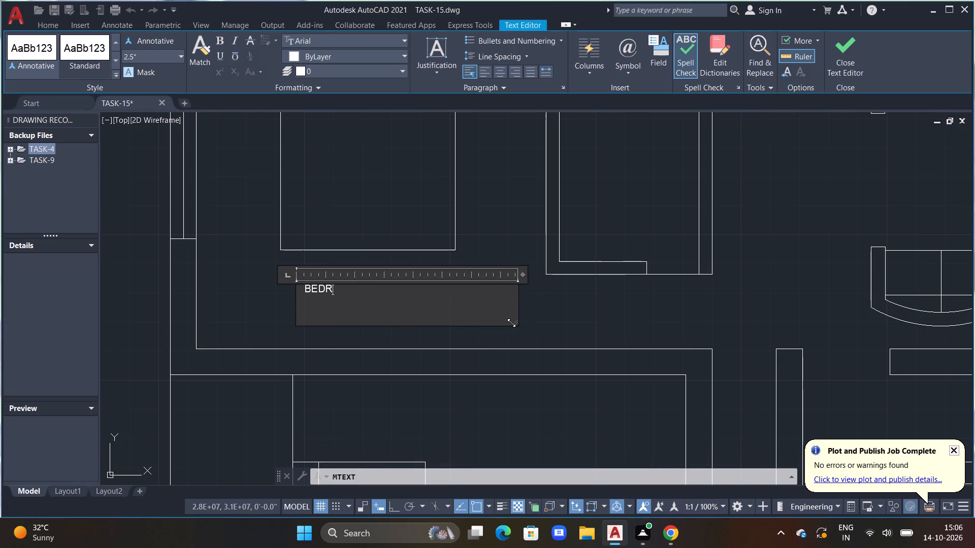
key("BackSpace")
key("space")
type("ROOM")
key("Return")
key("space")
key("space")
key("space")
key("space")
key("space")
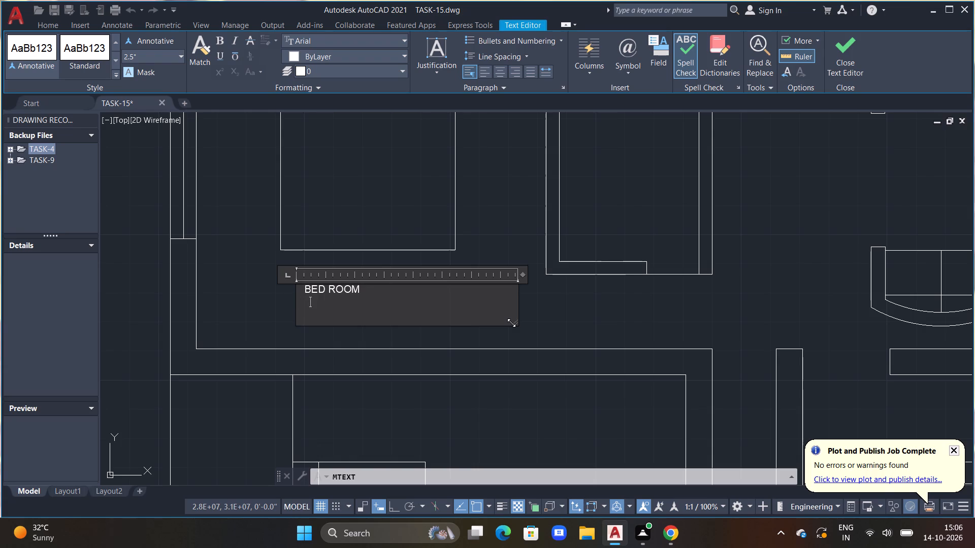
type("10'")
key("x")
type("9'6\"")
left_click_drag(252, 291, 262, 298)
Set the bedroom label's text height to 6" in its properties, and close the Properties palette.
left_click(326, 291)
right_click_drag(328, 290, 319, 304)
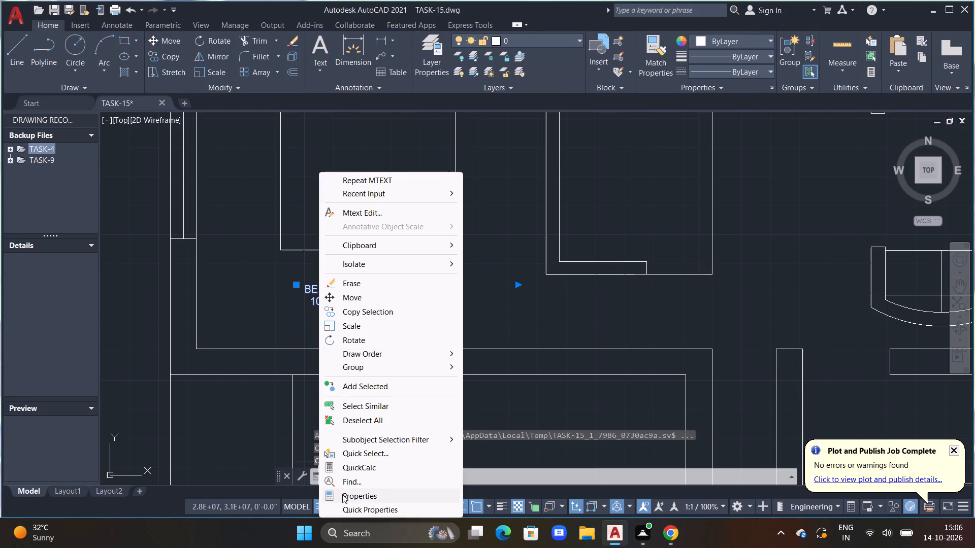
left_click(345, 496)
left_click(99, 295)
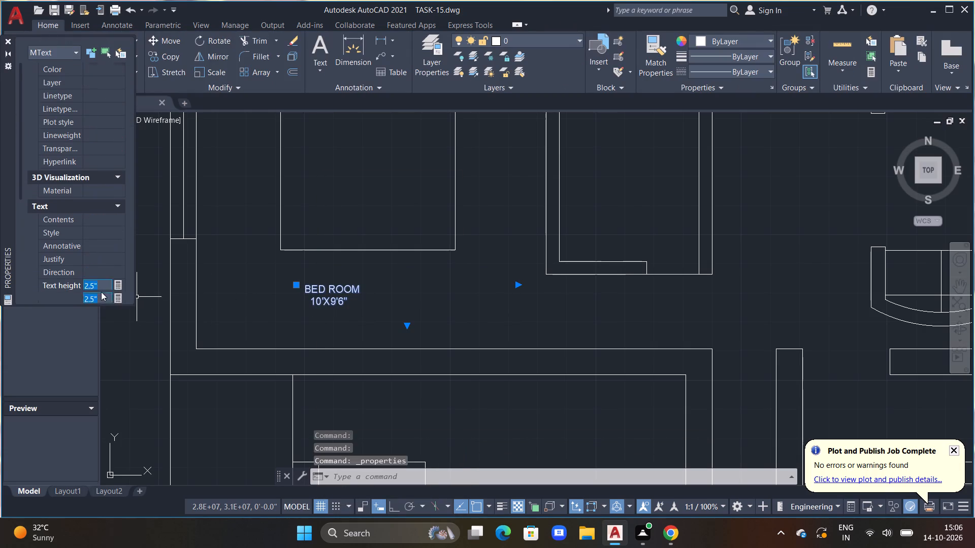
type("6\"")
key("Return")
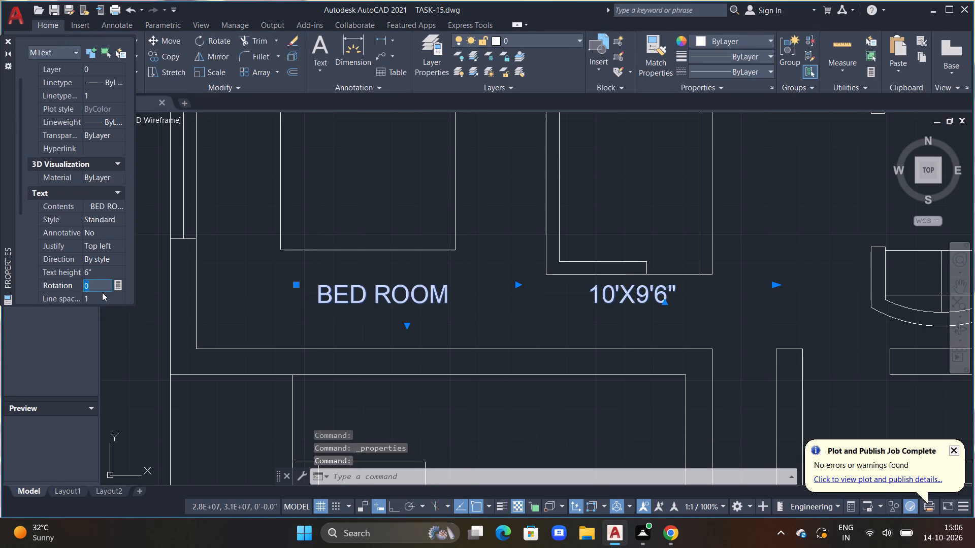
key("Escape")
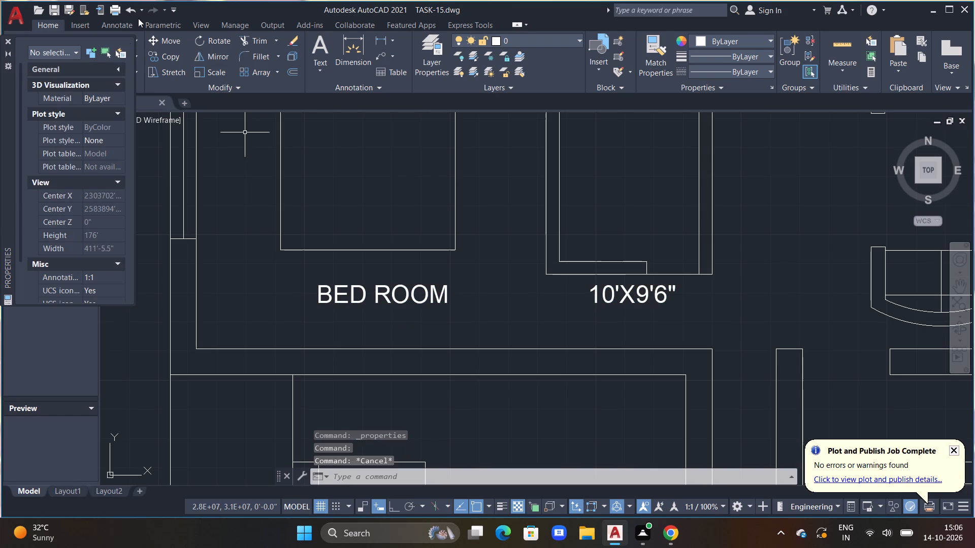
left_click(14, 40)
left_click(8, 41)
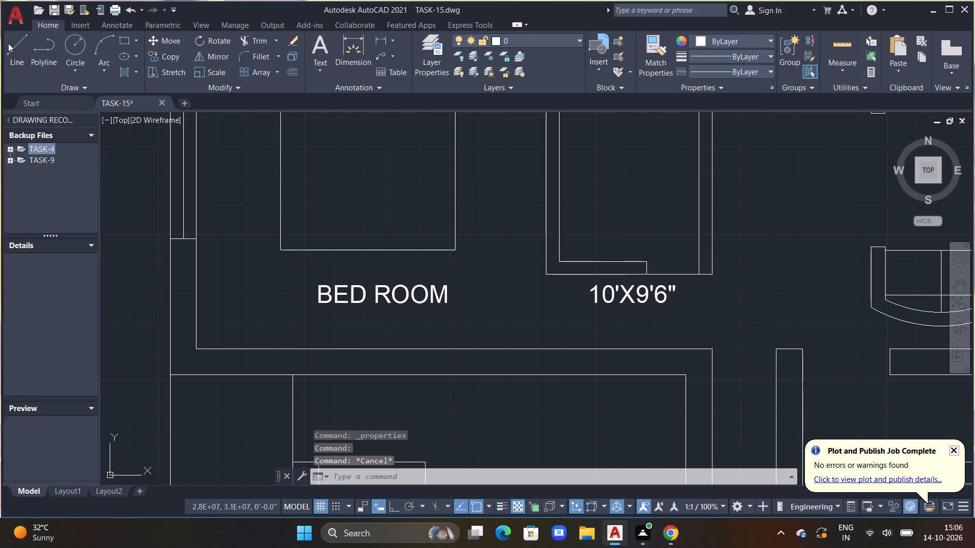
Lengthen the top-left bedroom label's text box downward so the size sits beneath the room name in one column.
left_click(326, 292)
left_click(331, 290)
double_click(309, 286)
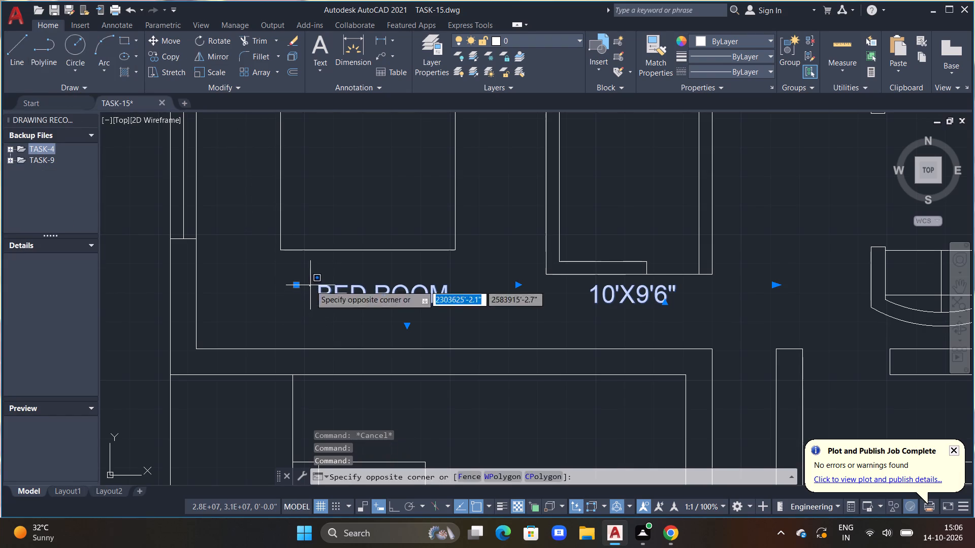
left_click(296, 282)
left_click(300, 282)
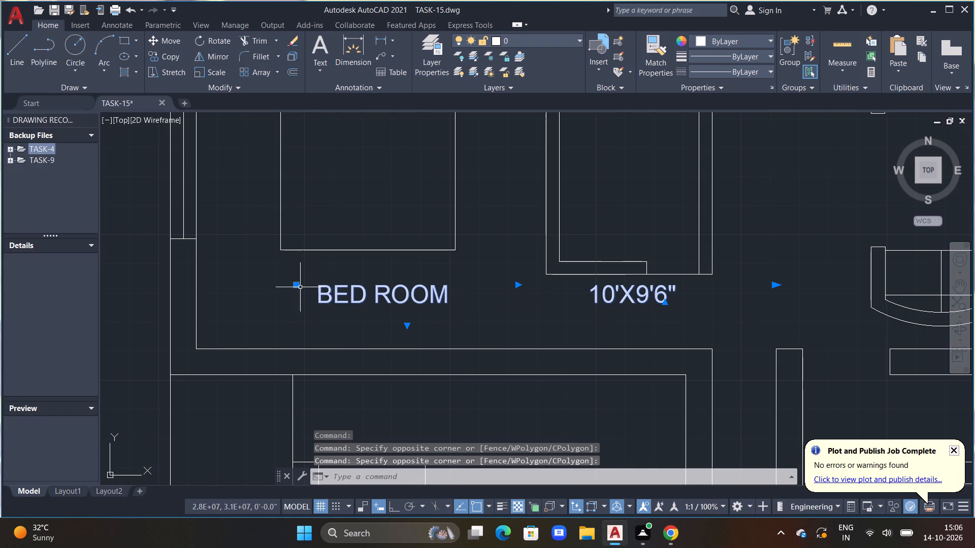
double_click(312, 296)
key("Escape")
double_click(328, 299)
double_click(329, 298)
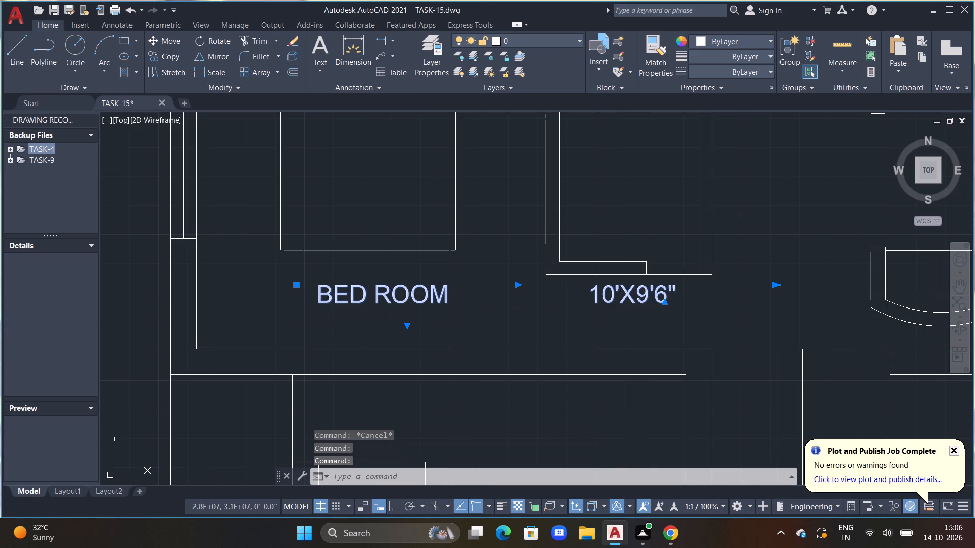
left_click_drag(517, 323, 516, 331)
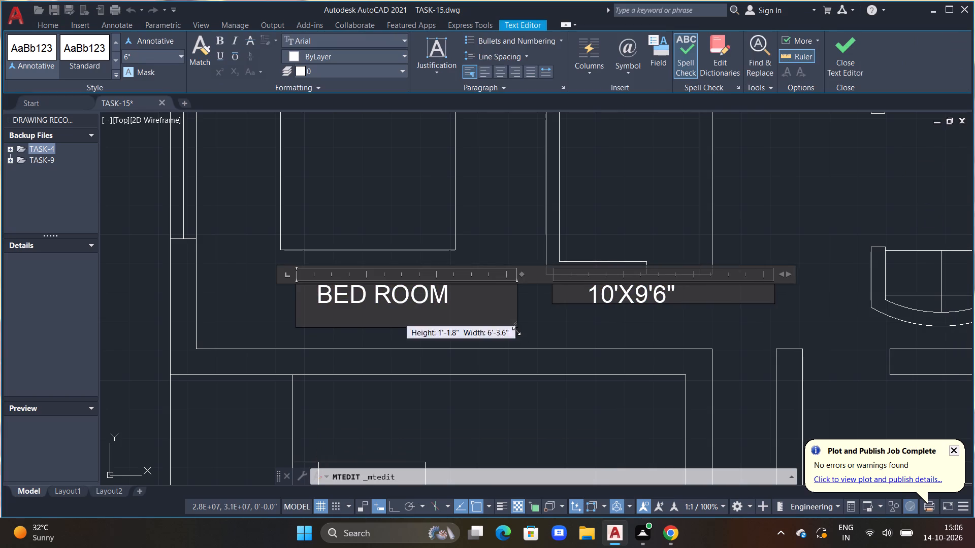
left_click_drag(516, 331, 514, 351)
left_click(577, 315)
Copy the top-left bedroom label into the furnished living room at the plan's upper right and the bathroom beside the bedroom.
scroll(568, 282, "down", 2)
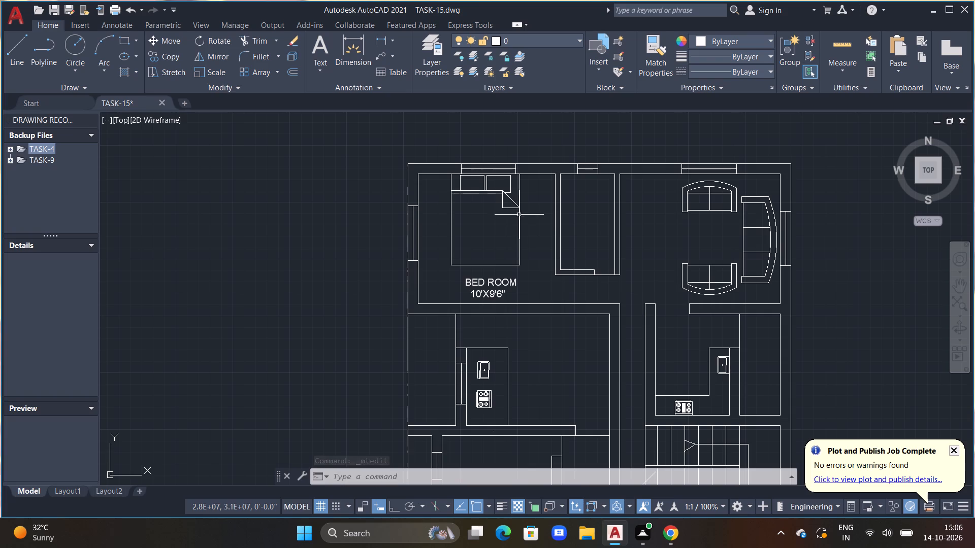
middle_click_drag(526, 231, 491, 272)
left_click(469, 323)
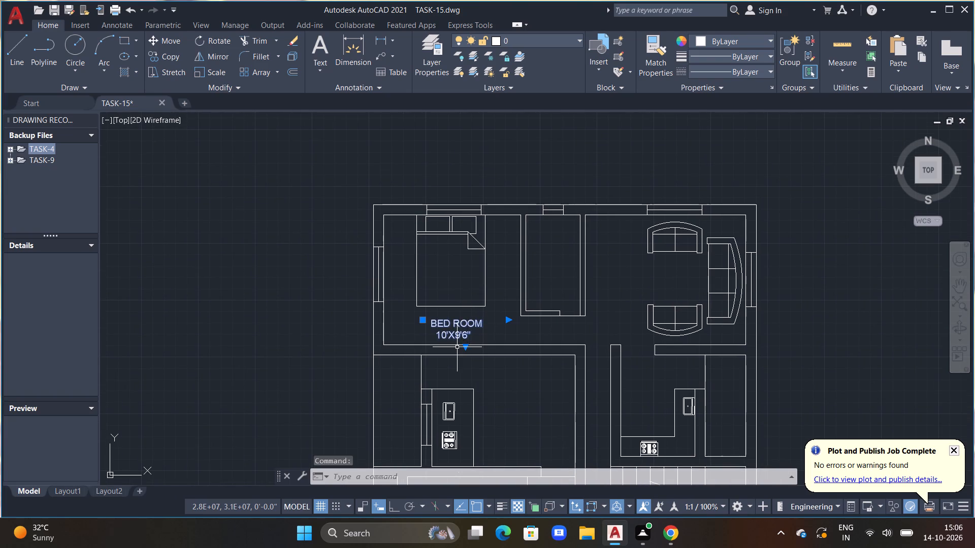
type("CO M")
key("space")
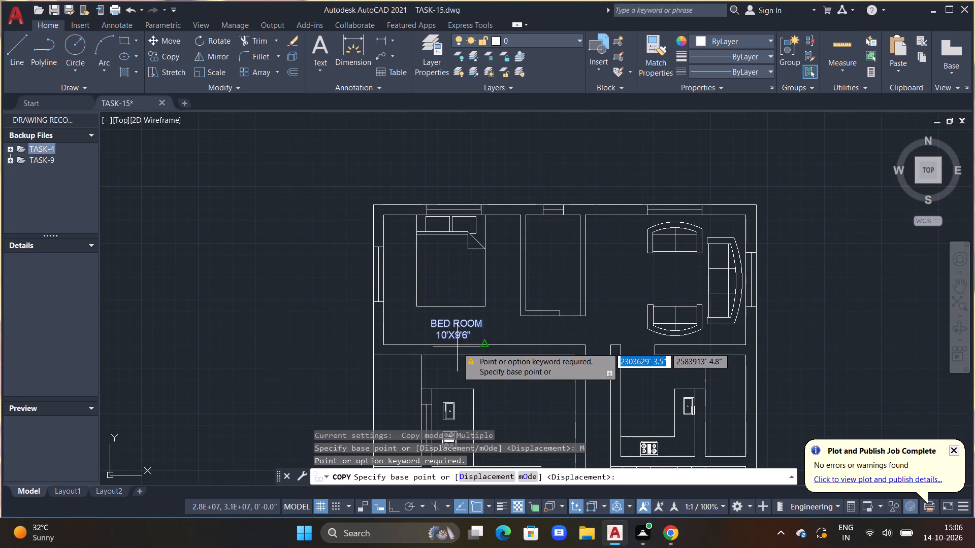
left_click_drag(397, 335, 436, 303)
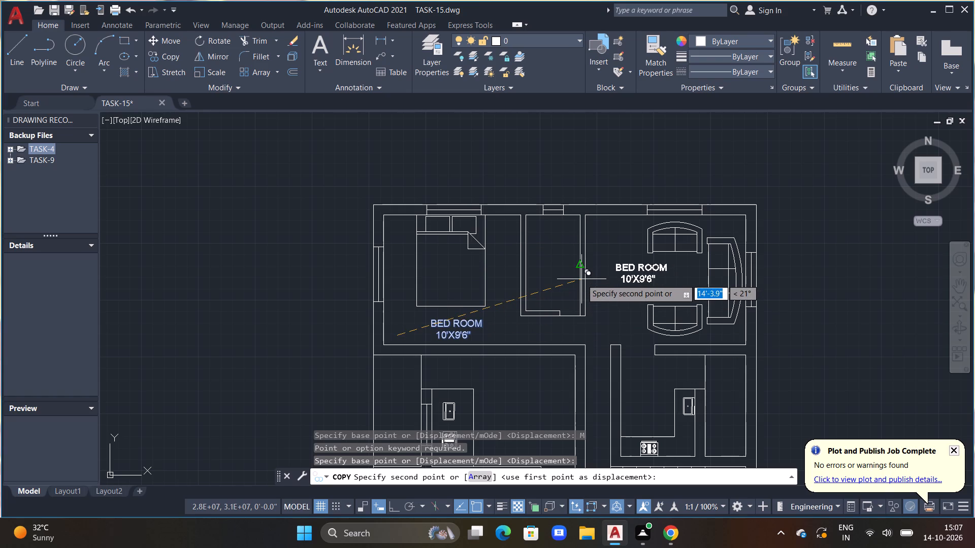
left_click(599, 284)
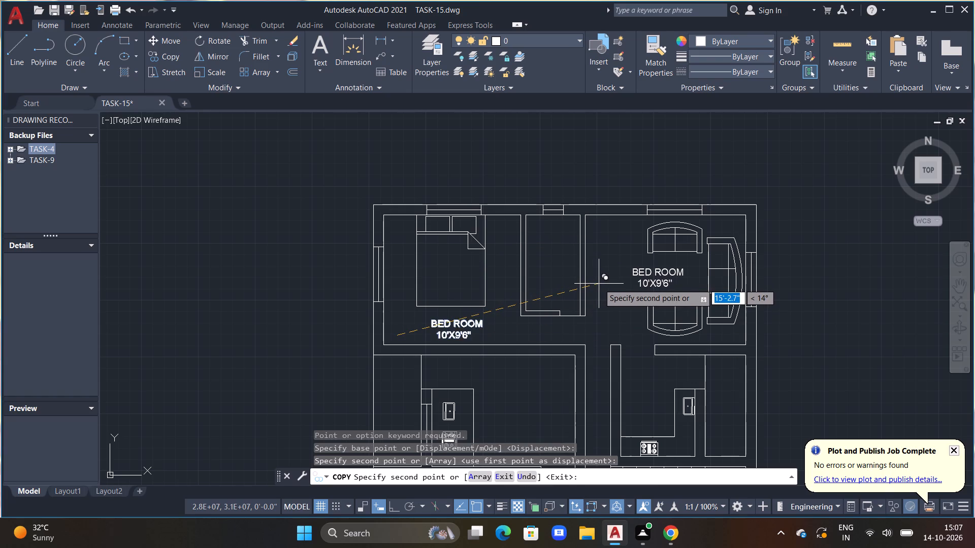
scroll(509, 273, "up", 2)
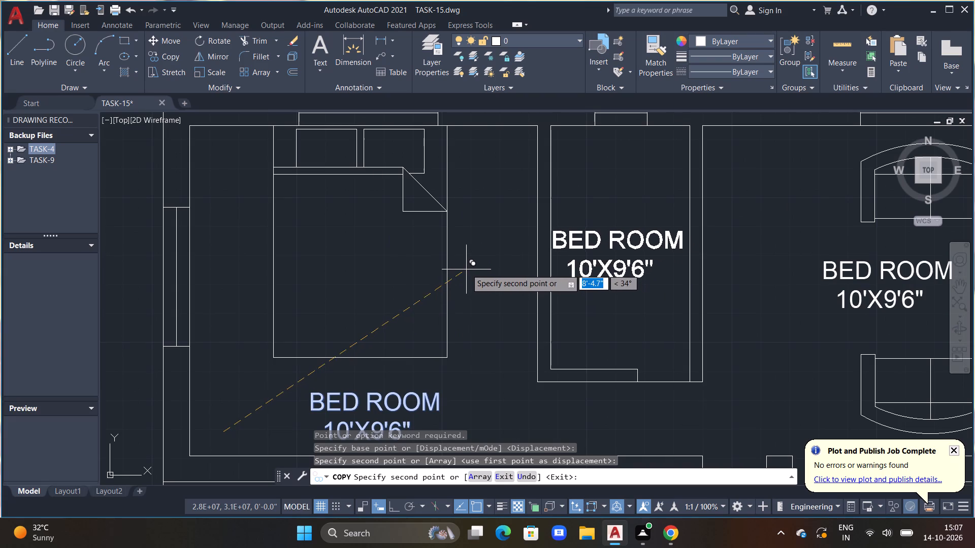
left_click(471, 263)
Place further copies of the label in the left kitchen's open area and the narrow room directly below it.
scroll(474, 278, "down", 3)
middle_click_drag(476, 314, 498, 273)
middle_click_drag(477, 363, 492, 326)
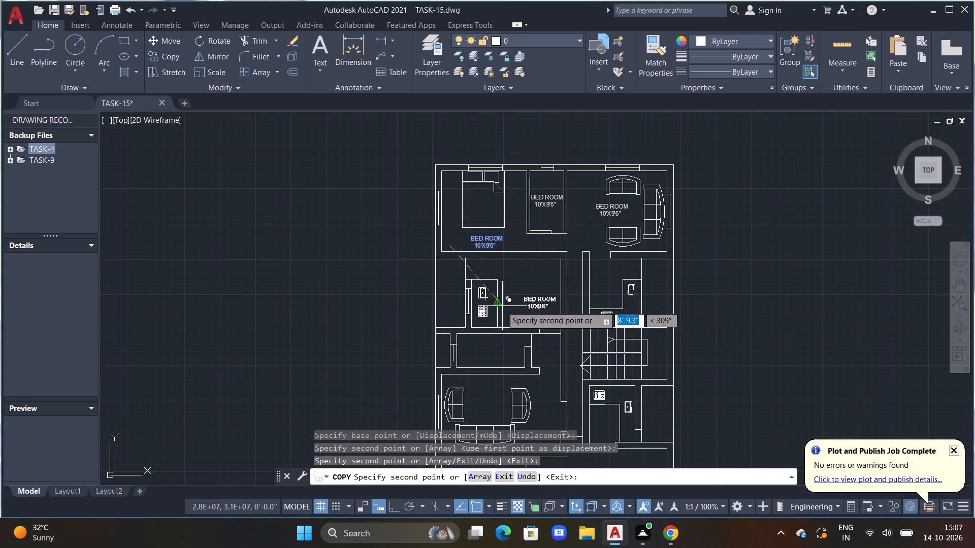
scroll(490, 307, "up", 1)
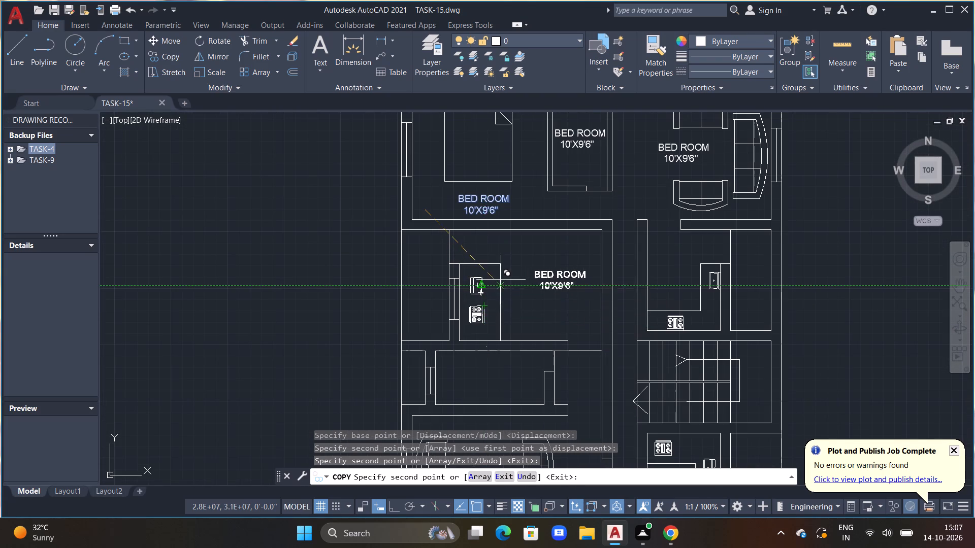
scroll(501, 279, "down", 2)
left_click(506, 284)
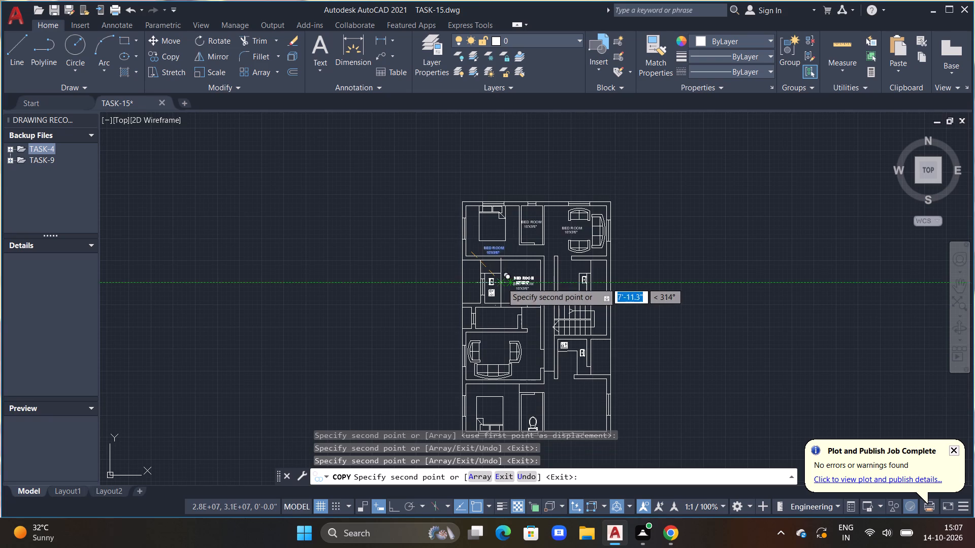
scroll(499, 288, "down", 1)
middle_click_drag(509, 287, 501, 263)
scroll(509, 286, "up", 1)
scroll(469, 310, "up", 3)
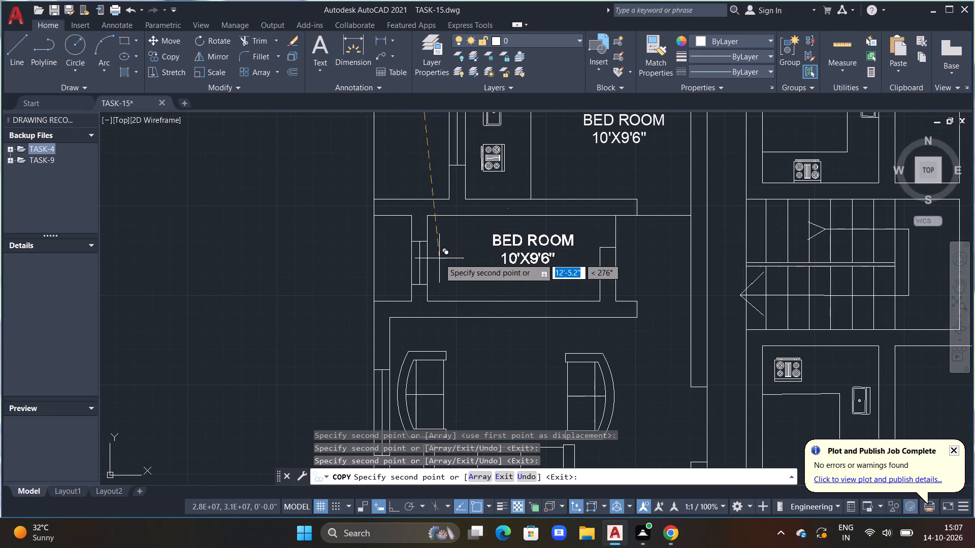
left_click(413, 274)
Place label copies between the loveseats of the lower-left living room and above the bed in the bedroom below it.
scroll(442, 269, "down", 2)
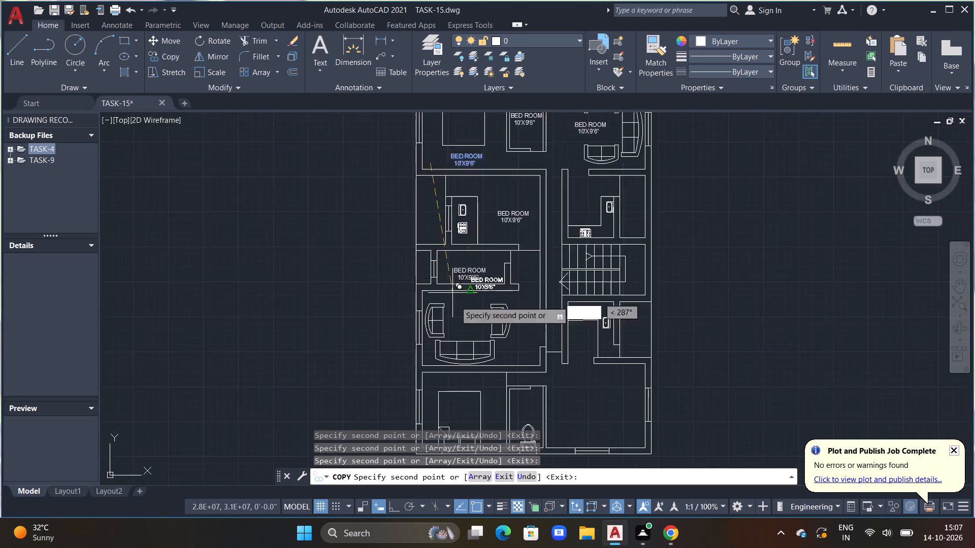
scroll(455, 301, "down", 1)
middle_click_drag(472, 333, 467, 250)
scroll(450, 254, "up", 3)
left_click(397, 180)
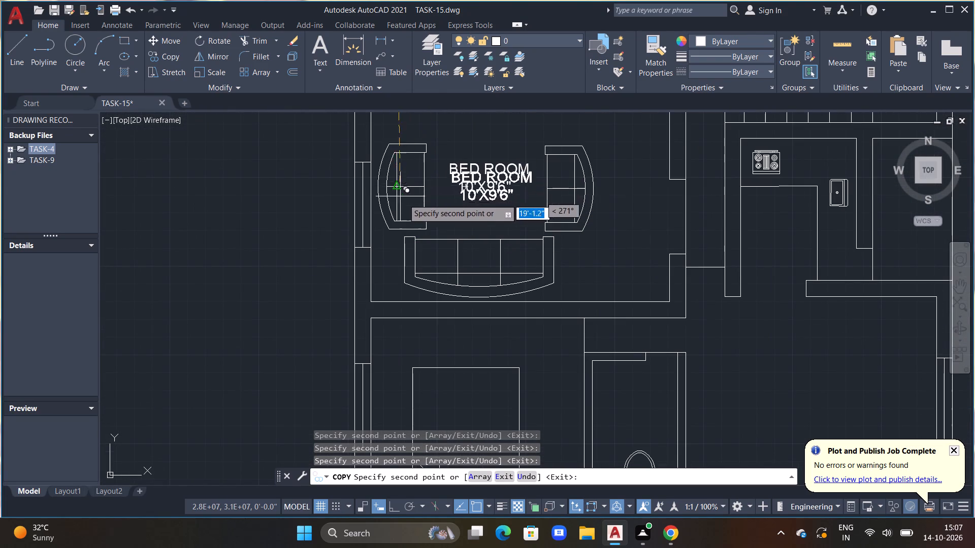
scroll(414, 219, "down", 2)
middle_click_drag(473, 367, 458, 245)
scroll(424, 190, "up", 1)
middle_click_drag(427, 204, 427, 301)
scroll(396, 266, "up", 2)
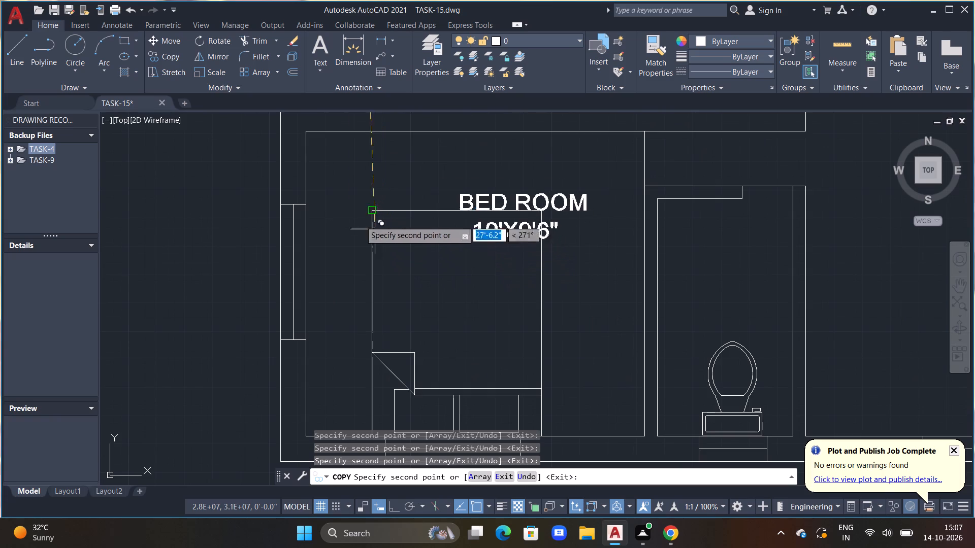
scroll(369, 192, "down", 2)
middle_click_drag(340, 183, 352, 278)
scroll(357, 286, "up", 1)
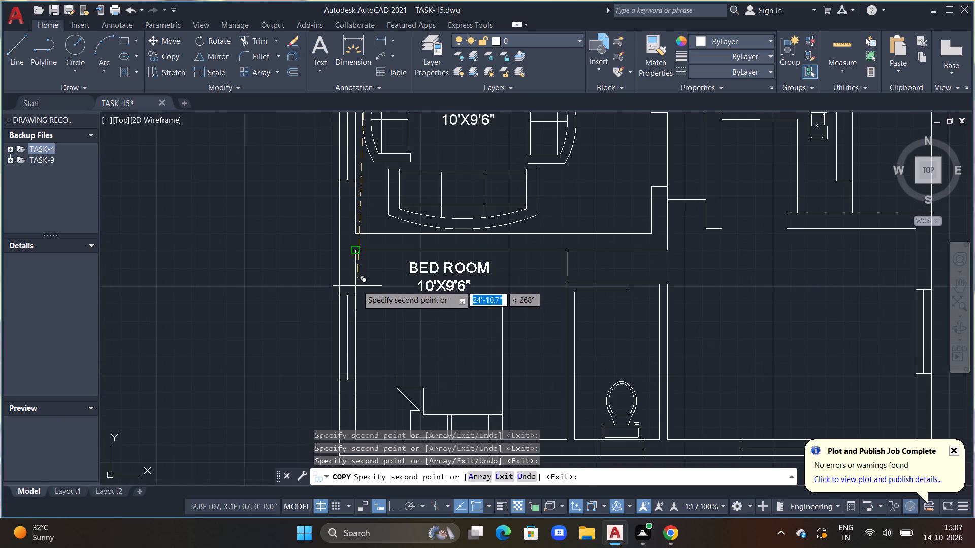
left_click(373, 289)
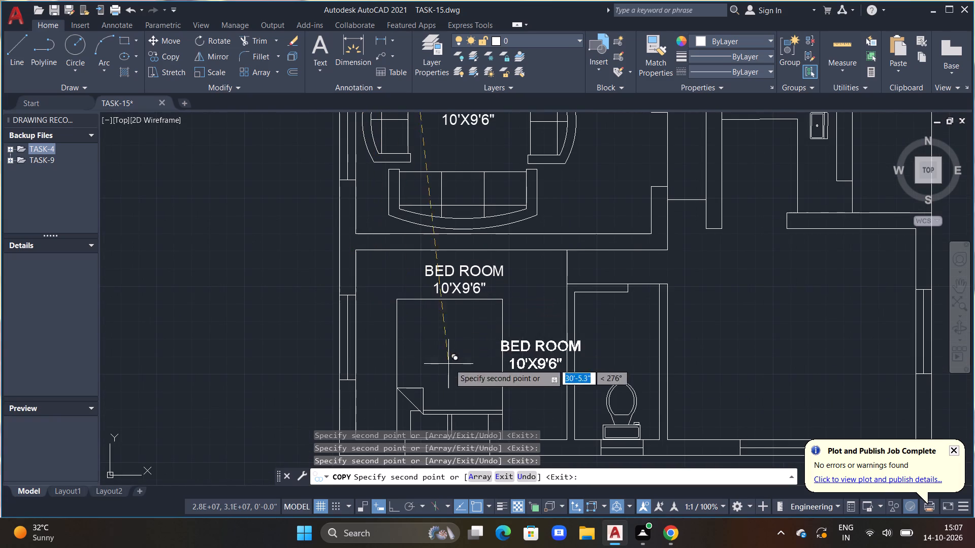
Place label copies above the toilet in the bottom bathroom and in the empty room at the plan's lower right.
left_click(525, 355)
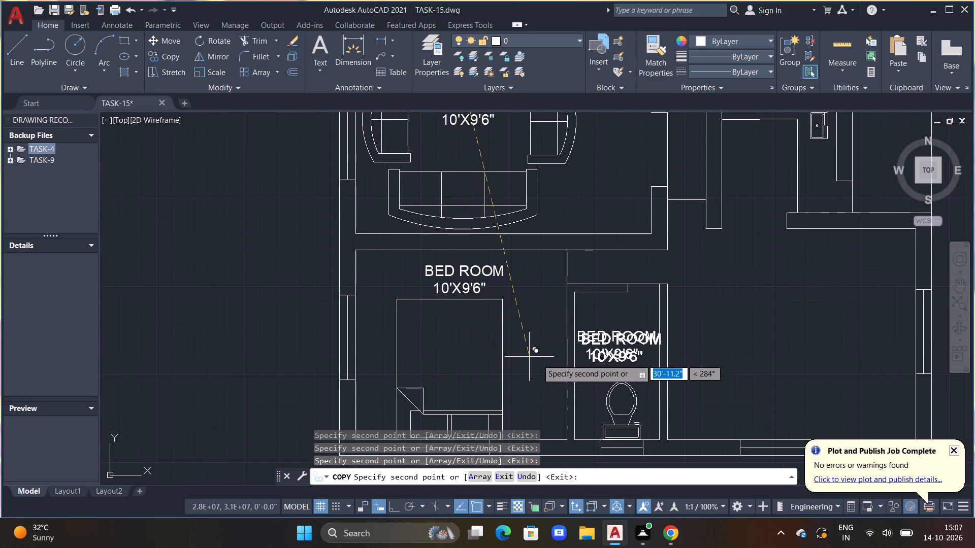
middle_click_drag(637, 389, 403, 226)
left_click(483, 191)
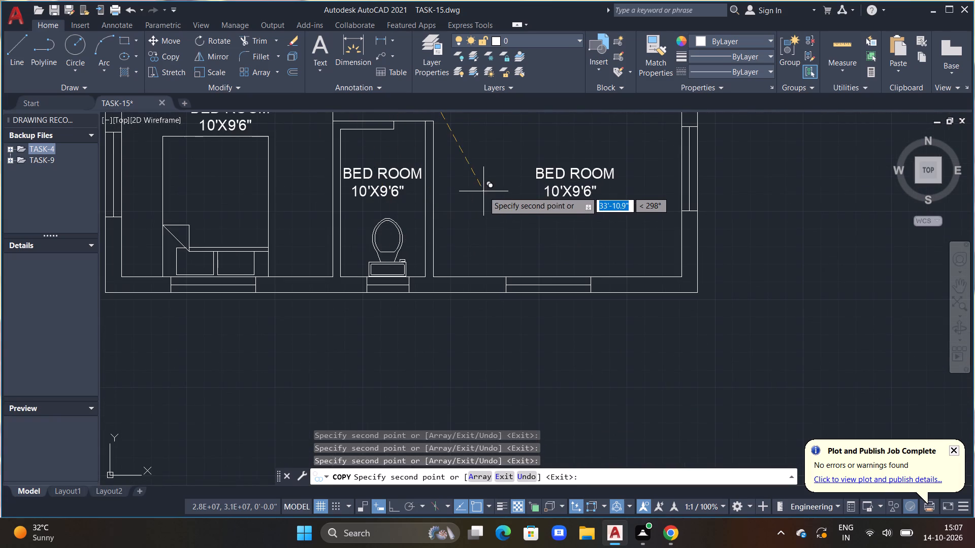
Place label copies at the lower-right kitchen's opening and in the small room beside that kitchen.
scroll(485, 187, "down", 3)
middle_click_drag(485, 190, 470, 293)
scroll(466, 256, "up", 3)
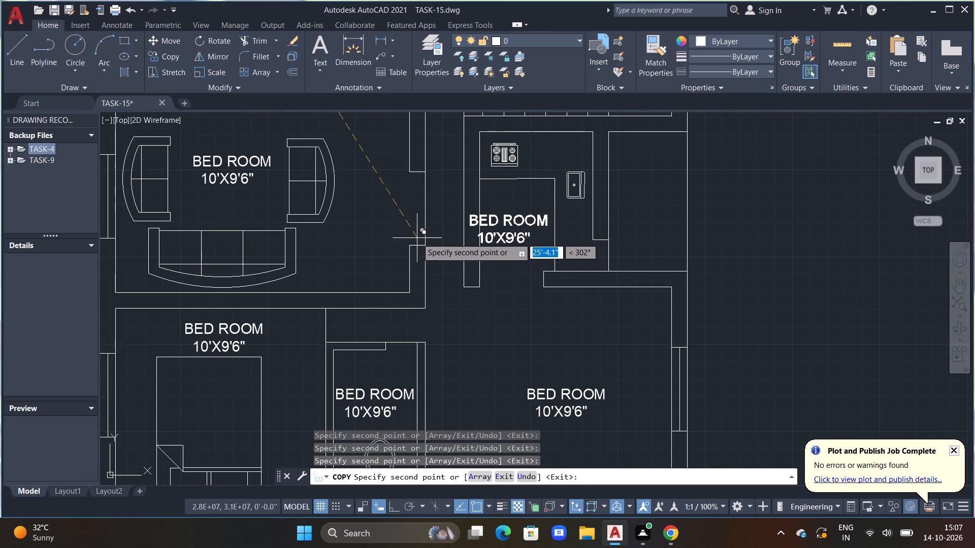
left_click(422, 232)
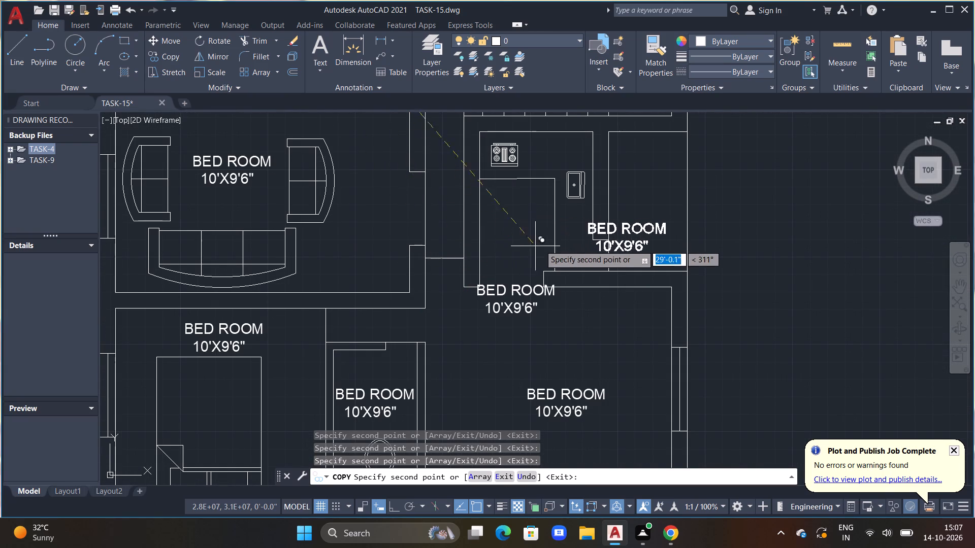
left_click(563, 215)
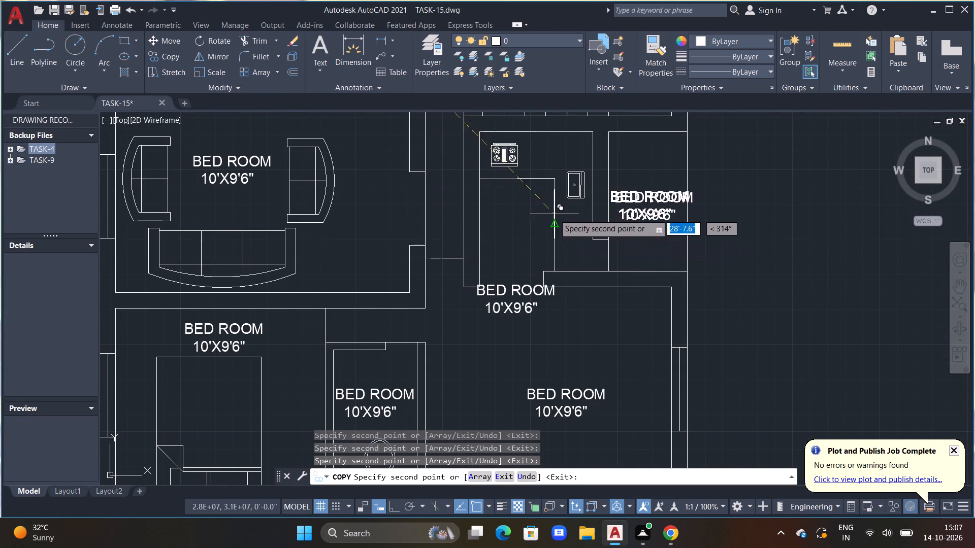
Place label copies in the small room beside the upper-right kitchen and inside that kitchen, and end the copying.
scroll(494, 227, "down", 2)
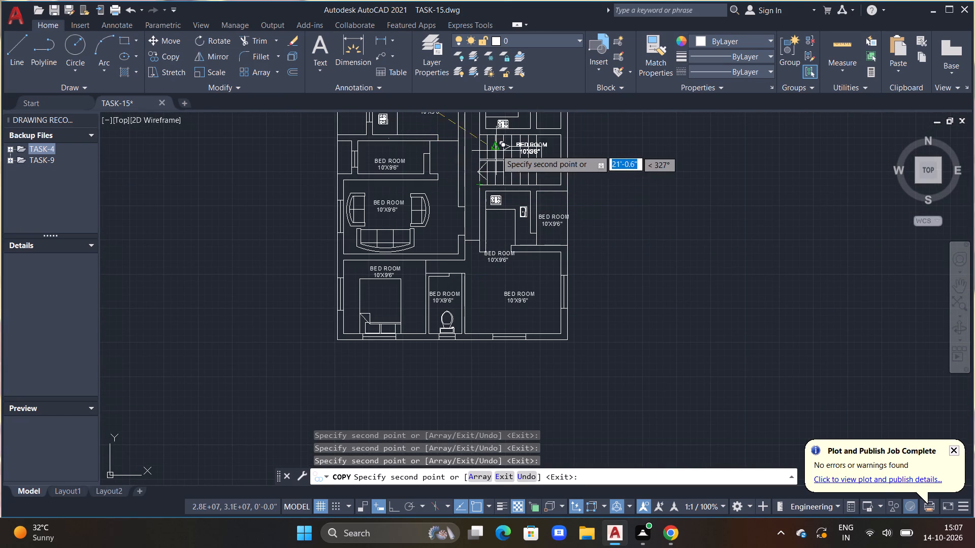
middle_click_drag(494, 150, 475, 272)
scroll(518, 235, "up", 2)
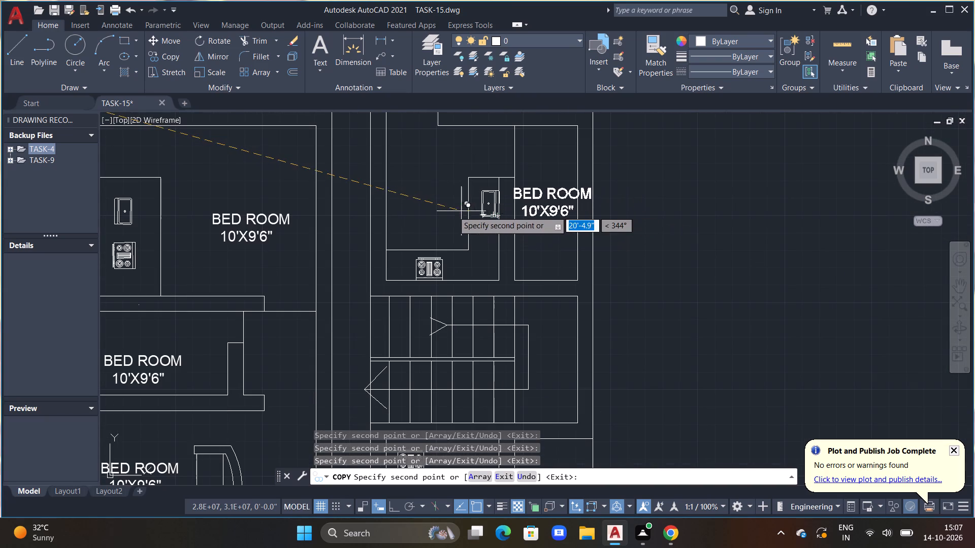
left_click(472, 208)
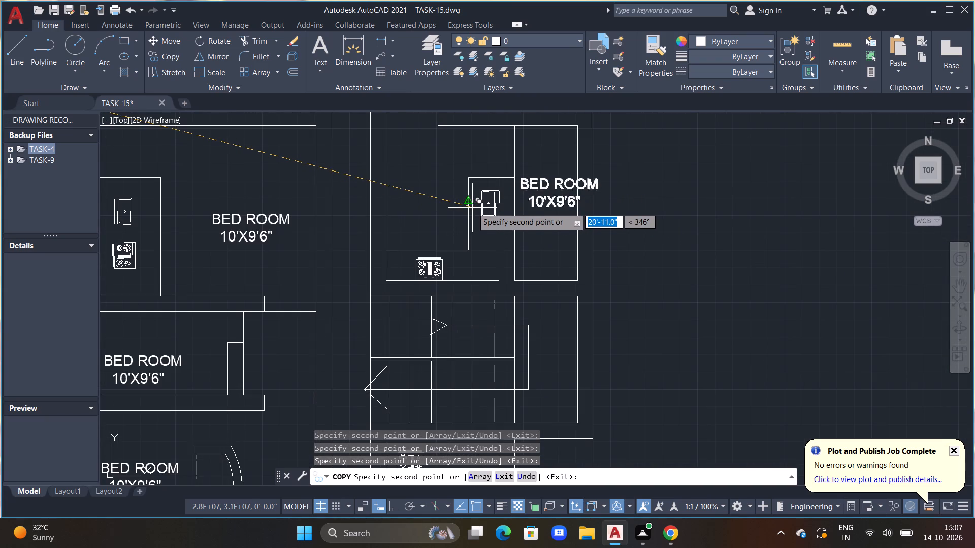
middle_click_drag(381, 190, 434, 280)
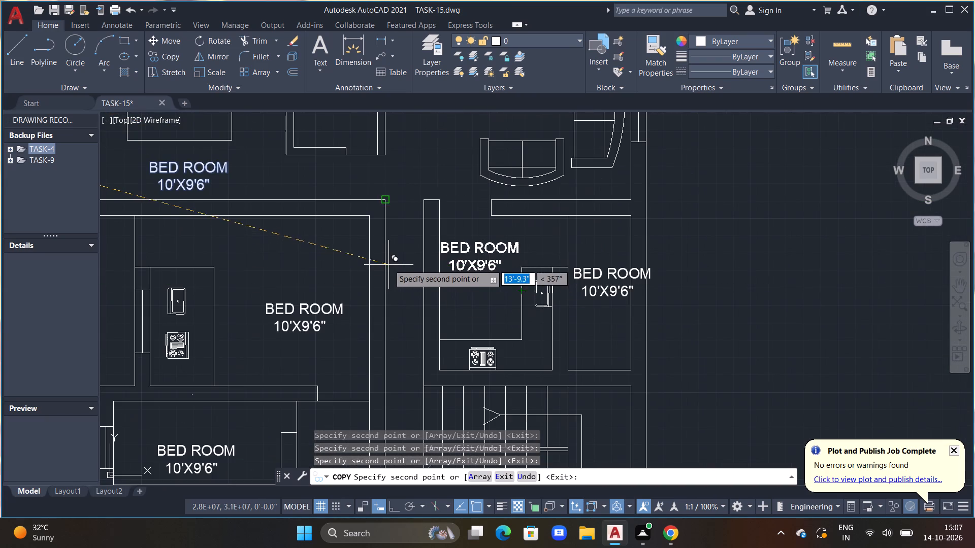
left_click(398, 263)
scroll(397, 239, "down", 3)
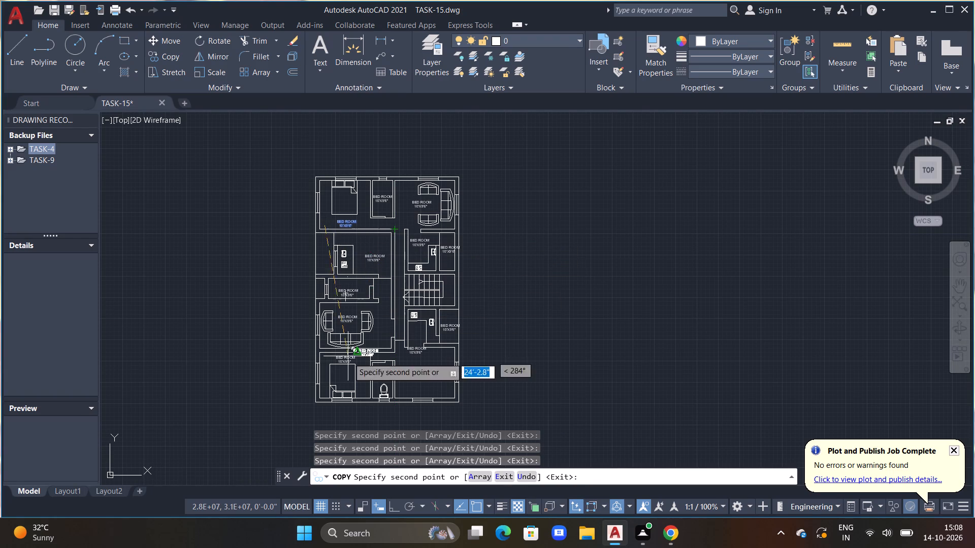
middle_click_drag(403, 380, 449, 246)
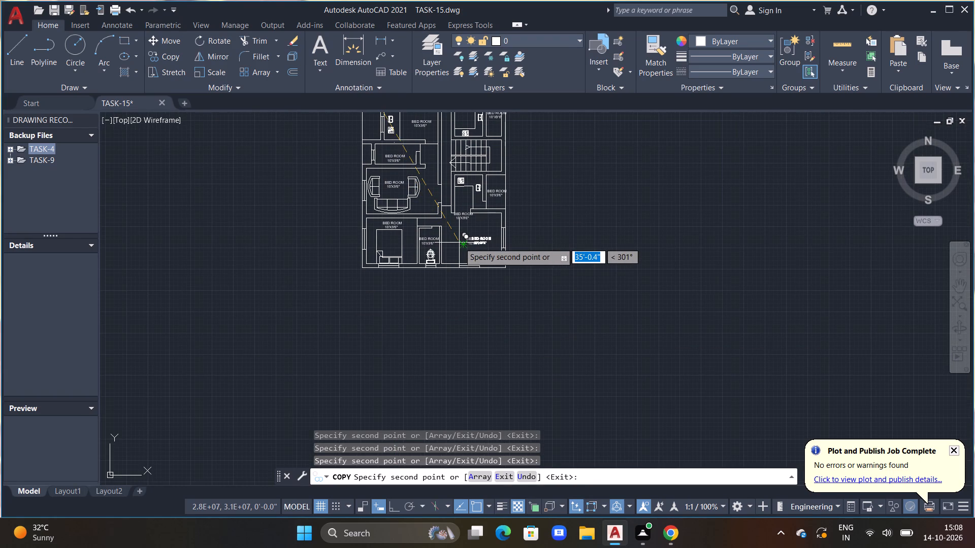
key("Escape")
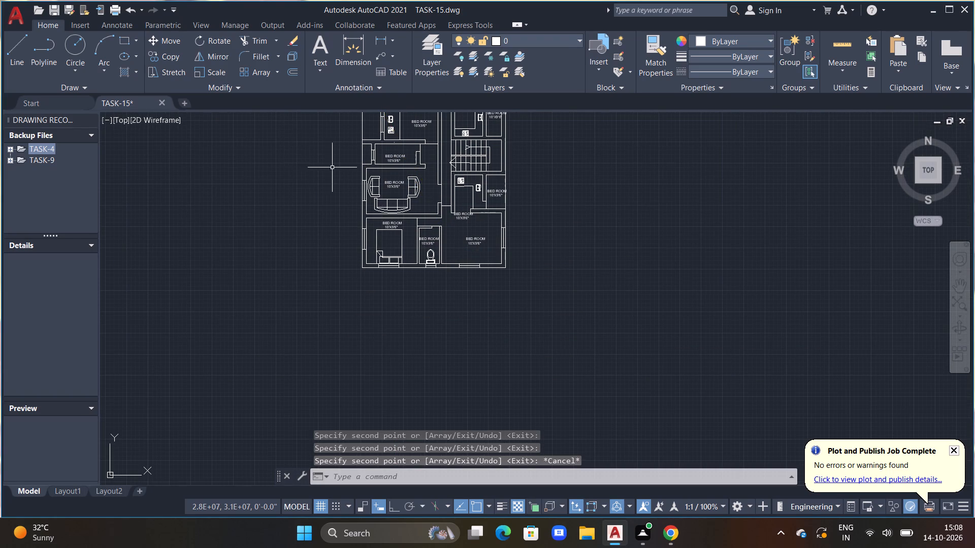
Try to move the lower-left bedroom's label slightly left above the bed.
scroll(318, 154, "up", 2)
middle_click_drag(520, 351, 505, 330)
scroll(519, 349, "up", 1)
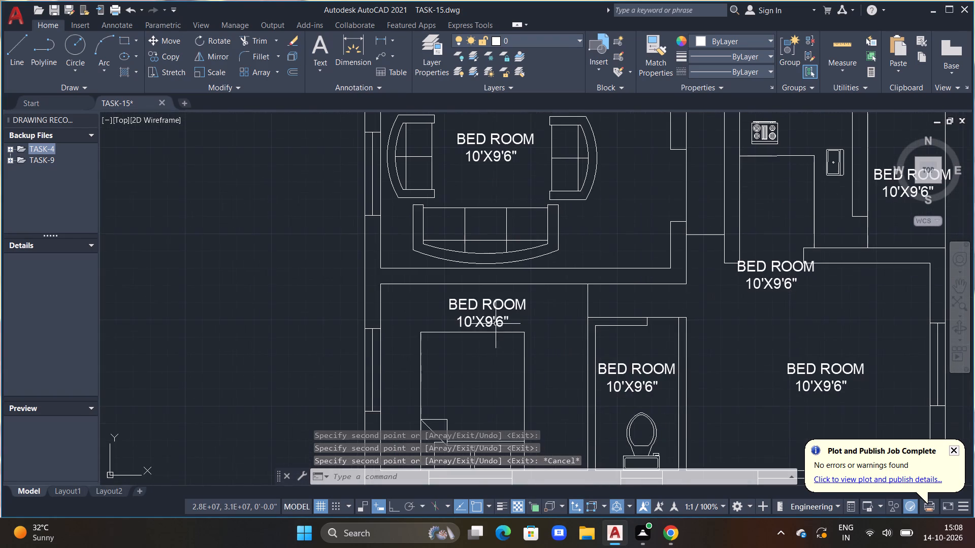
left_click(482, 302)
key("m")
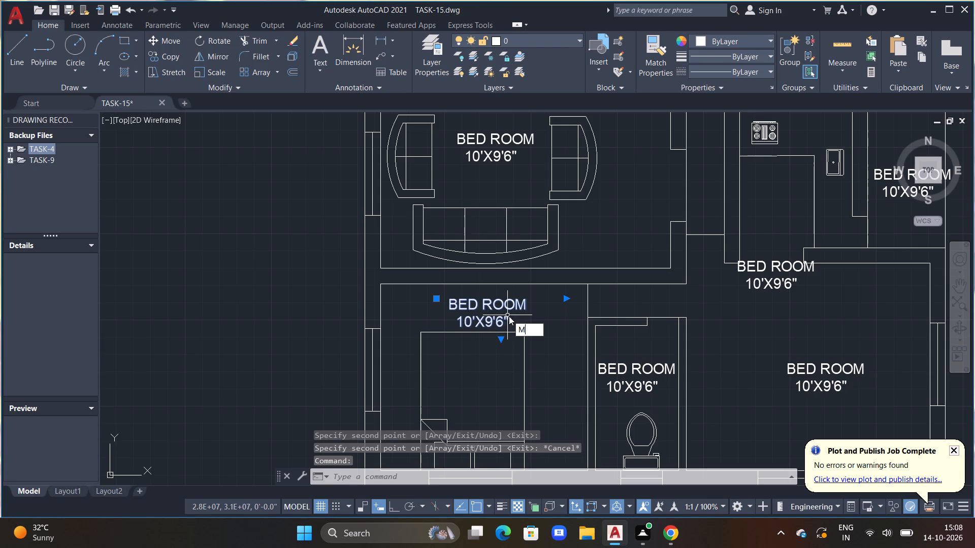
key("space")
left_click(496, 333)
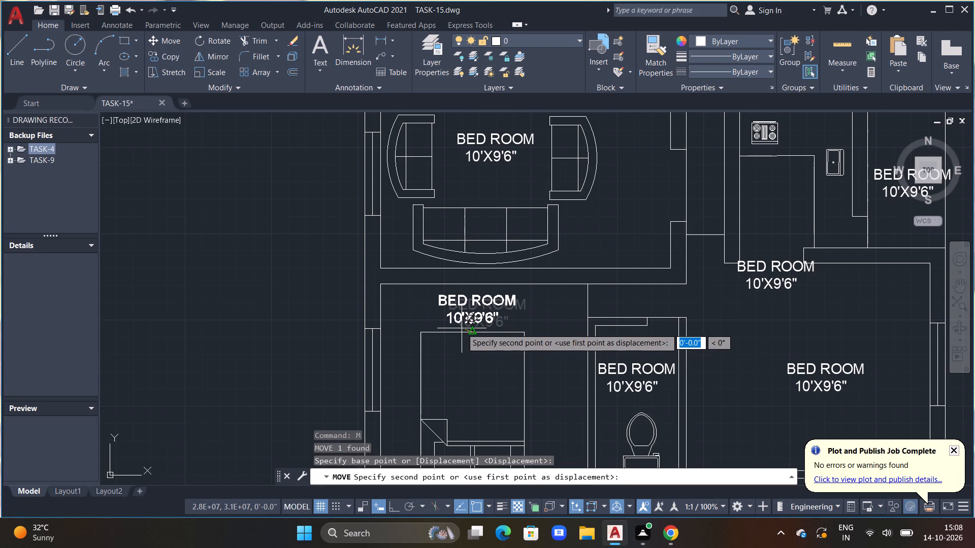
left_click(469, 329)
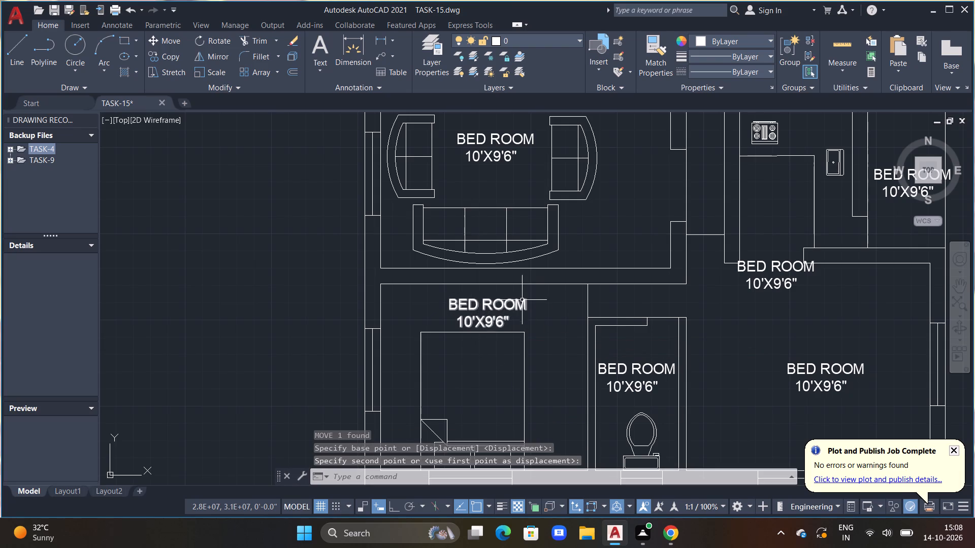
Move the lower-left bedroom's label slightly left so it sits centred above the bed.
left_click(521, 302)
key("m")
key("space")
left_click(517, 322)
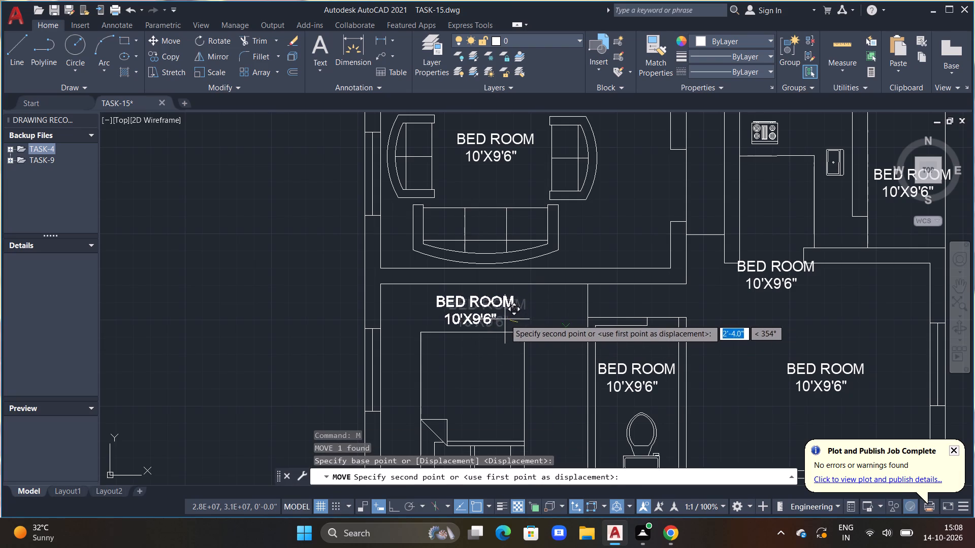
left_click(505, 320)
left_click(531, 320)
key("m")
key("space")
left_click_drag(535, 346, 497, 346)
left_click(477, 339)
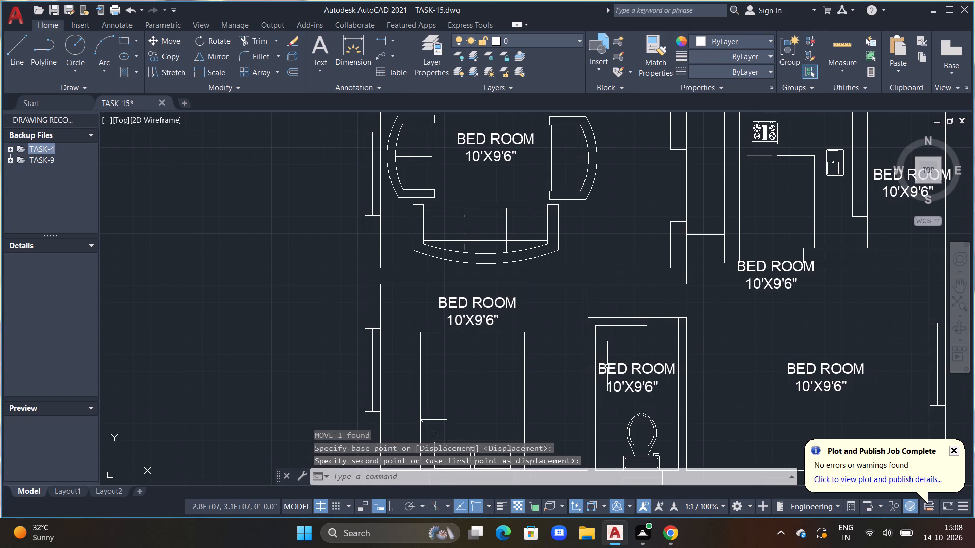
Replace the text of the label above the toilet with BATH and a second line reading 7'X4'.
double_click(607, 366)
left_click_drag(661, 389, 600, 366)
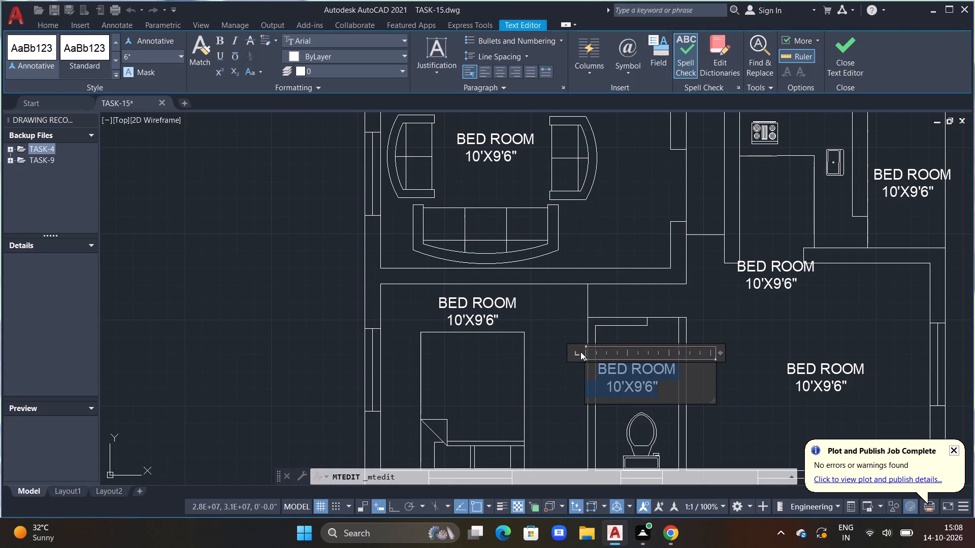
key("BackSpace")
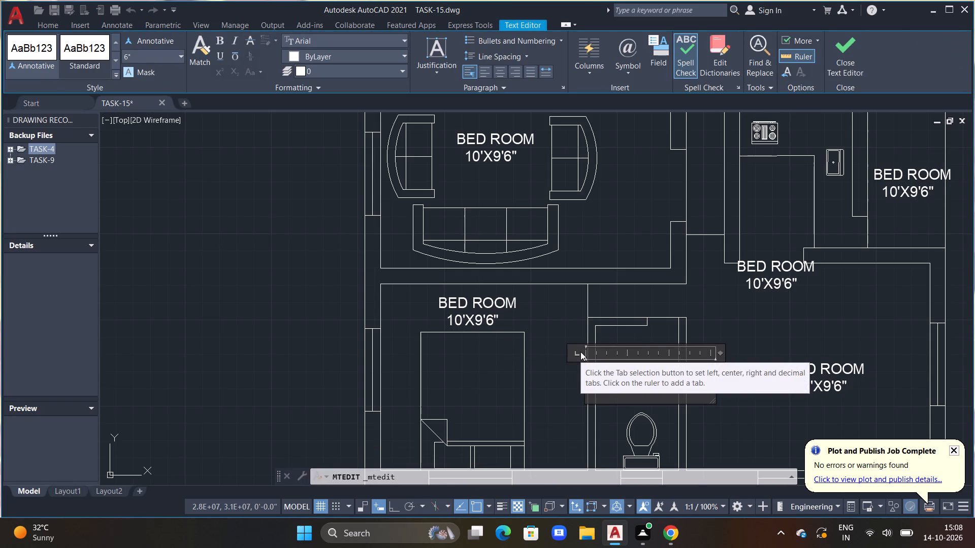
key("space")
type("N")
key("BackSpace")
type("BAT")
key("space")
type("H")
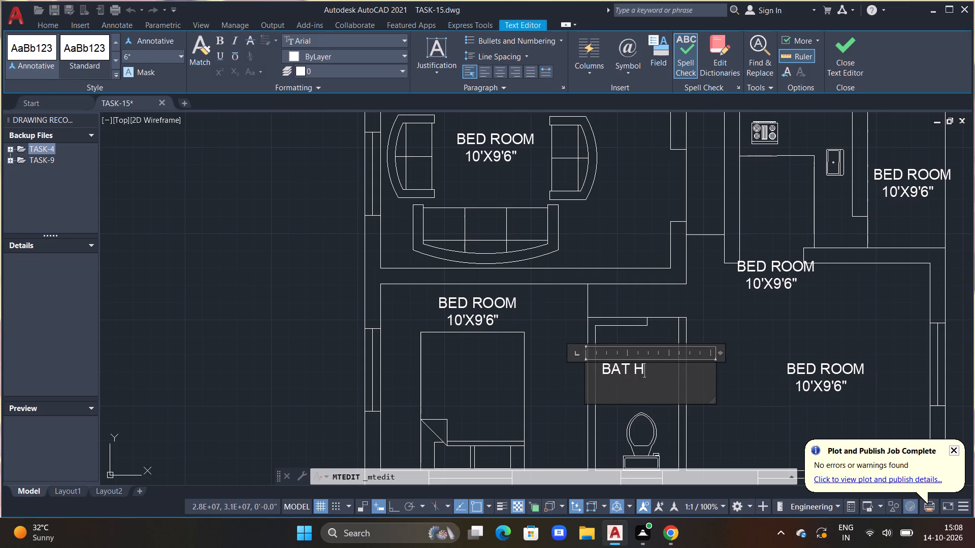
key("space")
key("Return")
key("space")
key("space")
key("space")
type("7")
type("'X")
type("4'")
Indent the 7'X4' line under the room name, remove the stray space within BATH, and finish editing the label.
key("Left")
key("Left")
key("Left")
key("Left")
key("Left")
key("space")
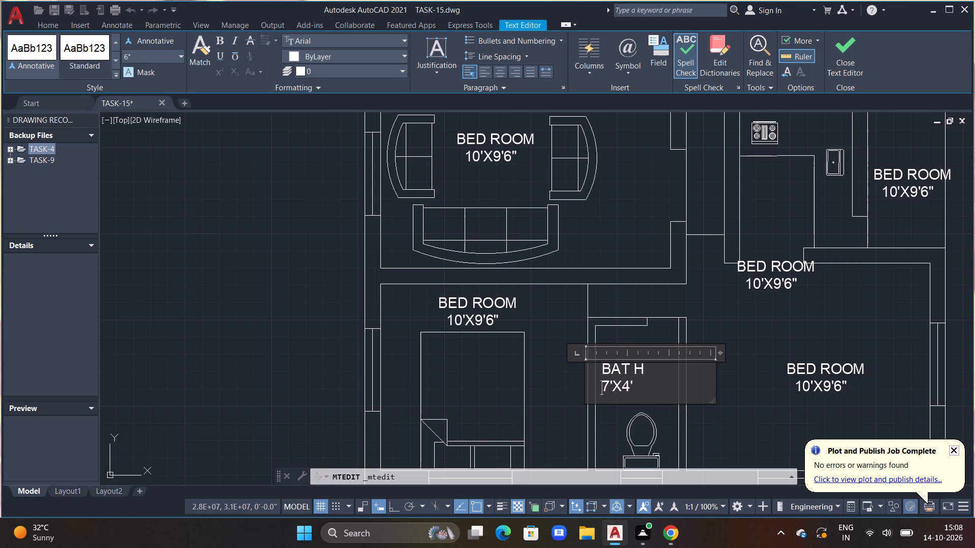
key("space")
key("space")
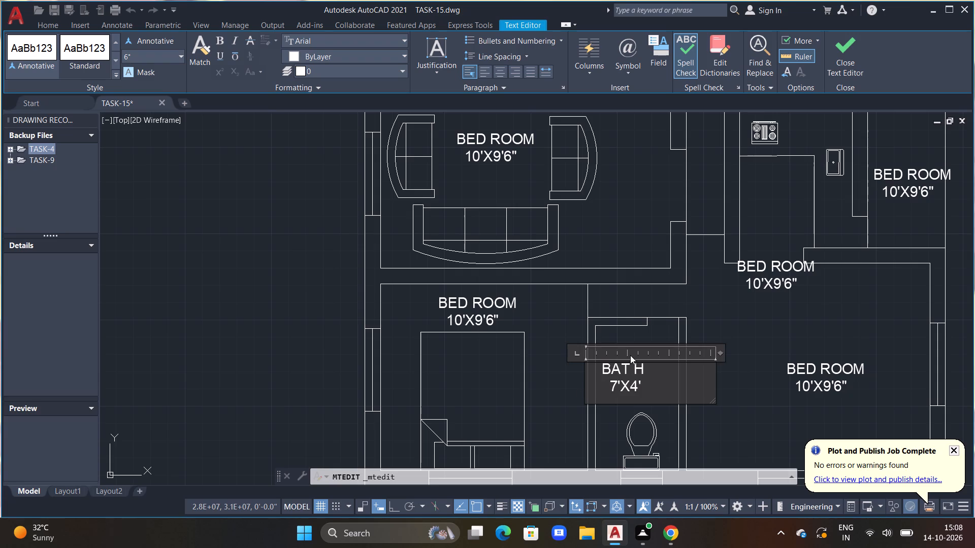
left_click(631, 367)
left_click(633, 369)
key("BackSpace")
left_click(608, 387)
key("BackSpace")
left_click(574, 401)
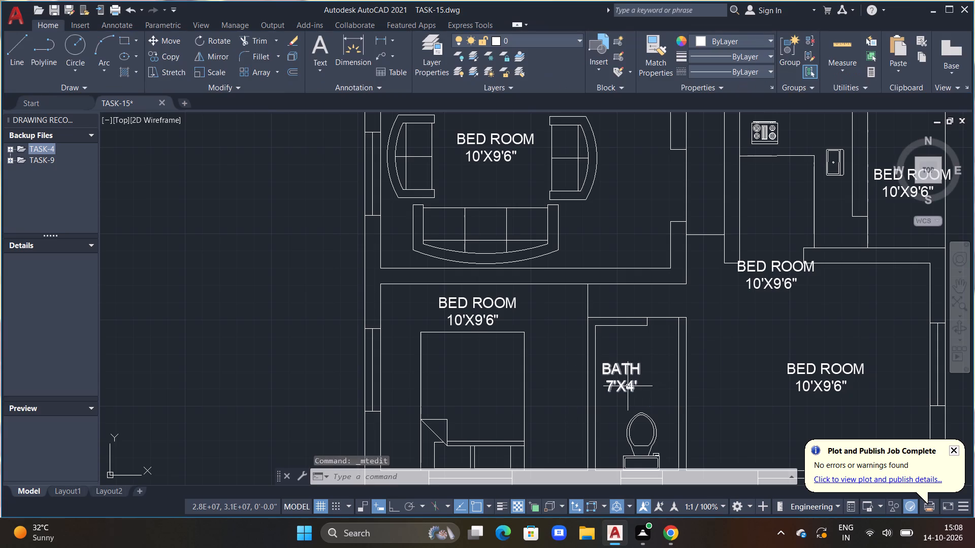
Move the BATH label slightly right so it is centred above the toilet.
left_click(627, 387)
key("m")
key("space")
left_click(684, 414)
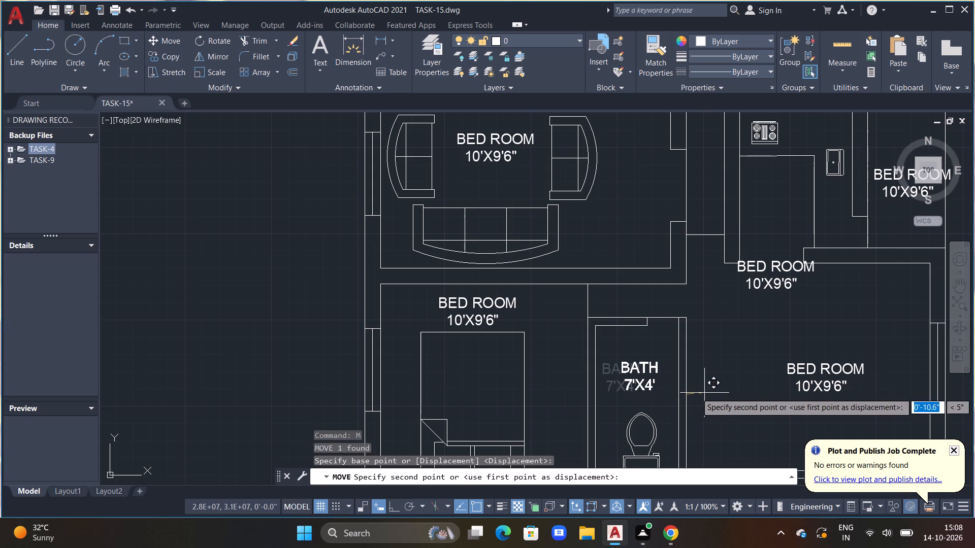
left_click(704, 393)
Replace the text of the label in the empty lower-right room with LIVING ROOM.
double_click(819, 365)
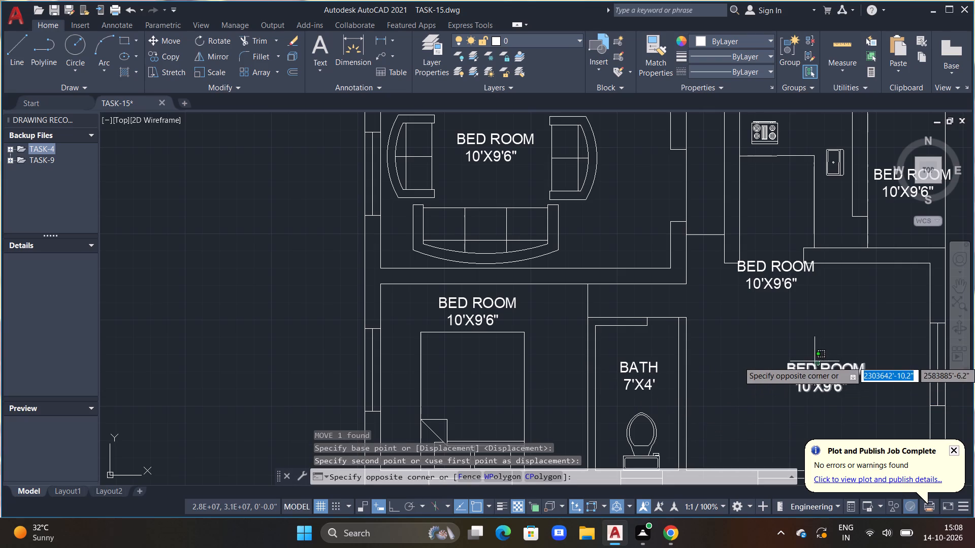
key("Escape")
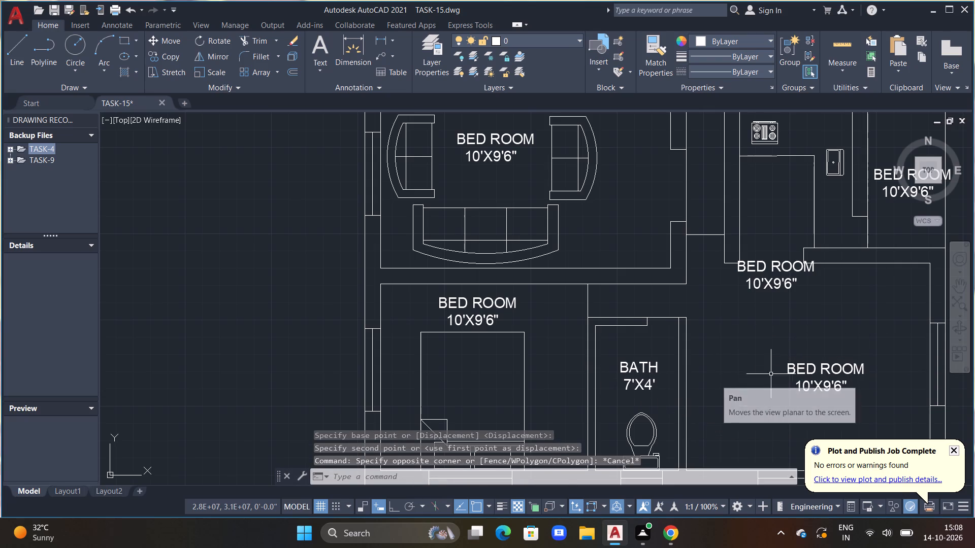
double_click(799, 367)
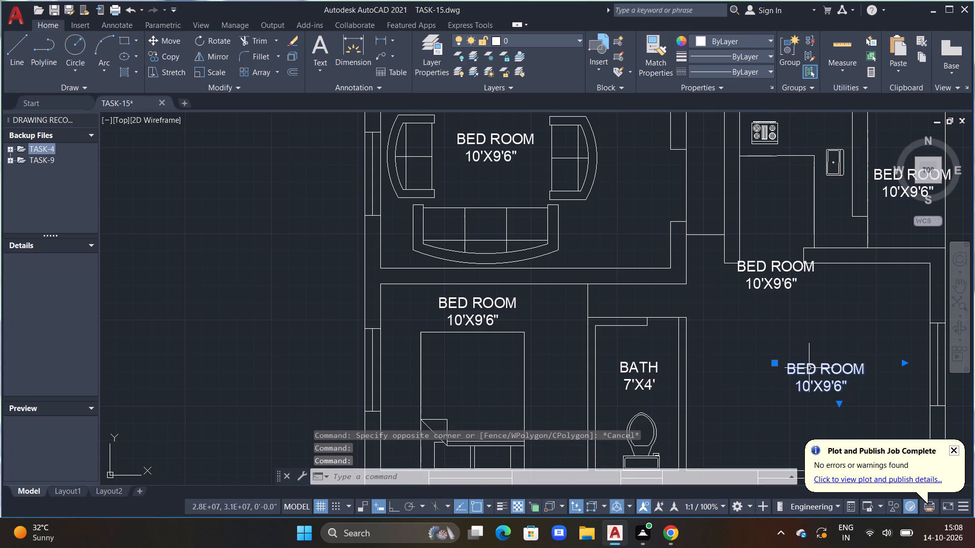
double_click(809, 368)
left_click_drag(862, 389, 766, 362)
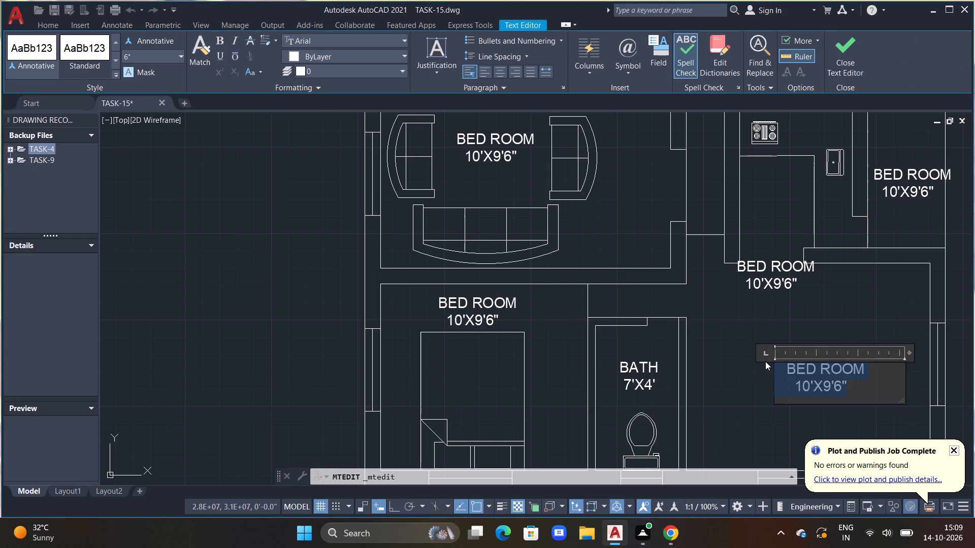
key("BackSpace")
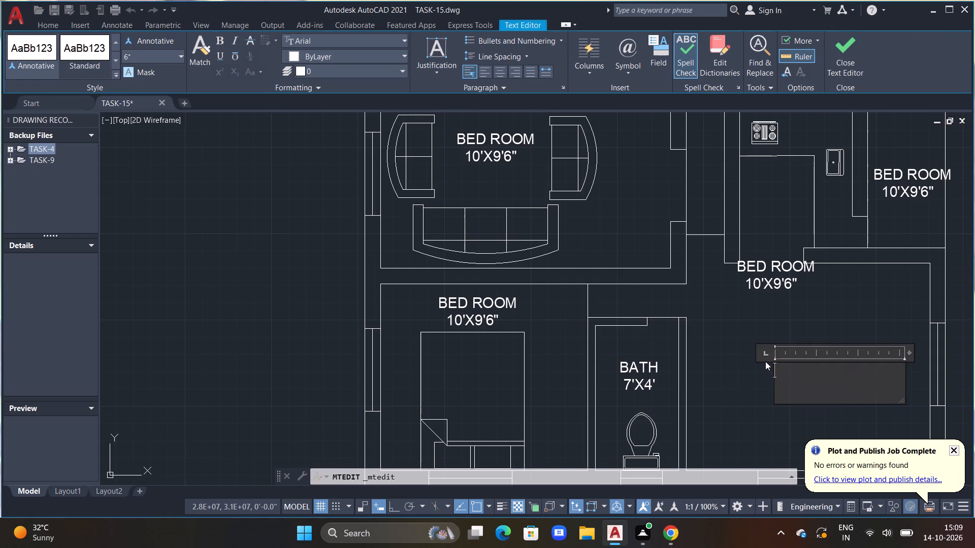
key("space")
type("LIVING")
key("space")
type("ROO")
key("m")
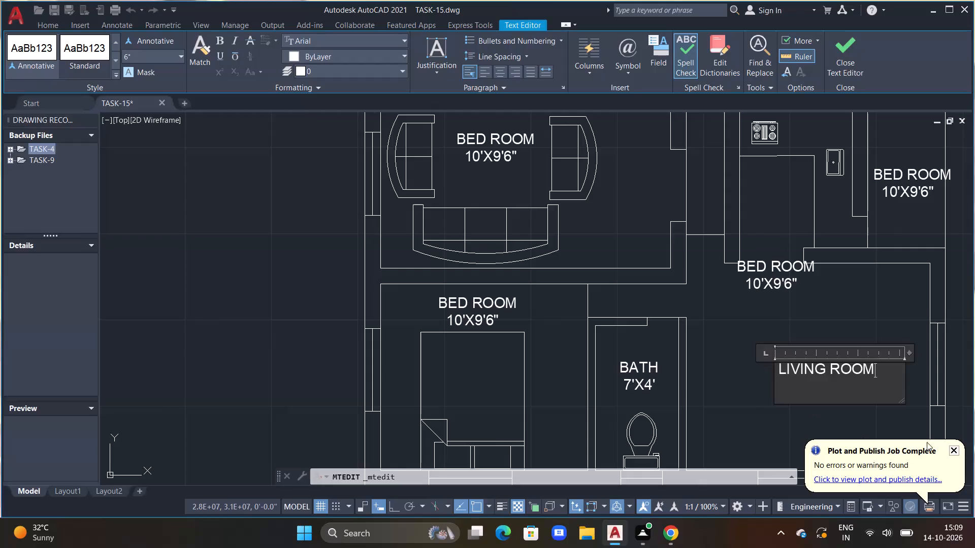
Widen the LIVING ROOM label's text box and indent the room name slightly.
left_click_drag(901, 399, 938, 408)
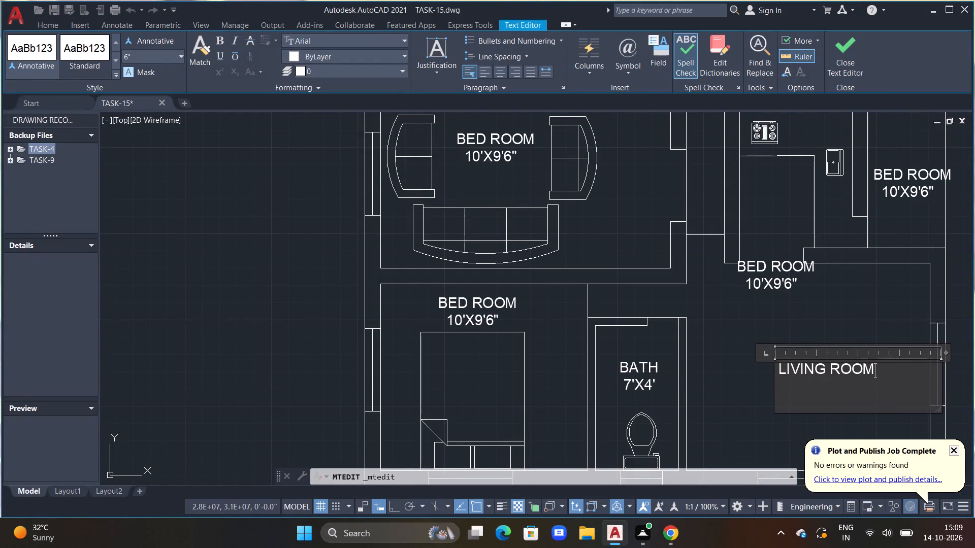
left_click(779, 371)
key("space")
key("space")
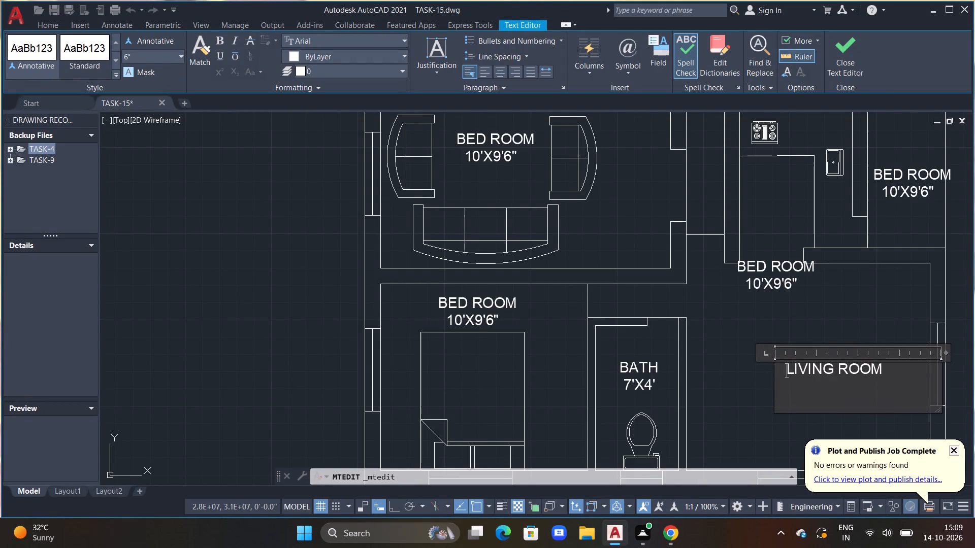
left_click(890, 376)
Add the size line 12'8"X10' beneath LIVING ROOM, indent it to sit centred under the name, and finish editing.
key("Return")
key("space")
key("space")
type("12'")
type("8'X")
type("10")
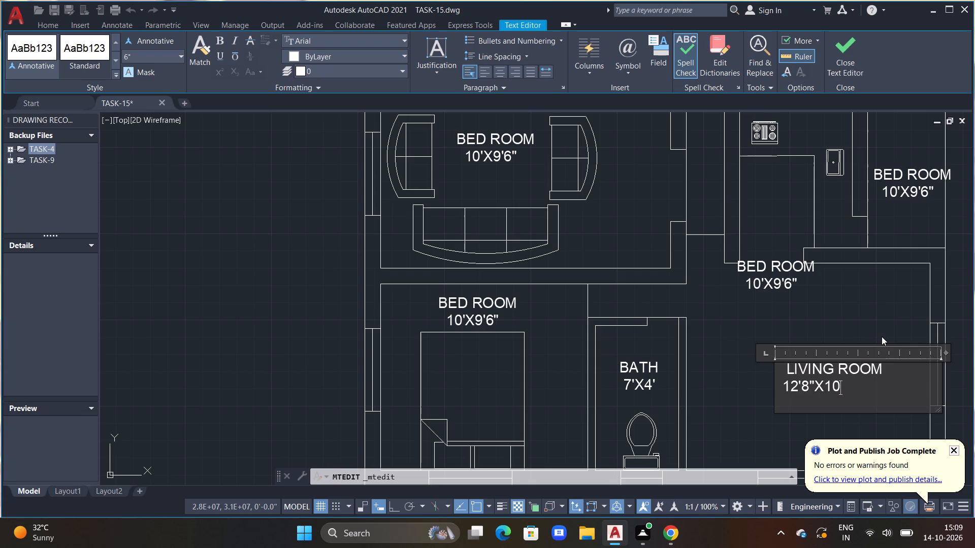
key("apostrophe")
left_click(785, 394)
key("space")
key("space")
key("space")
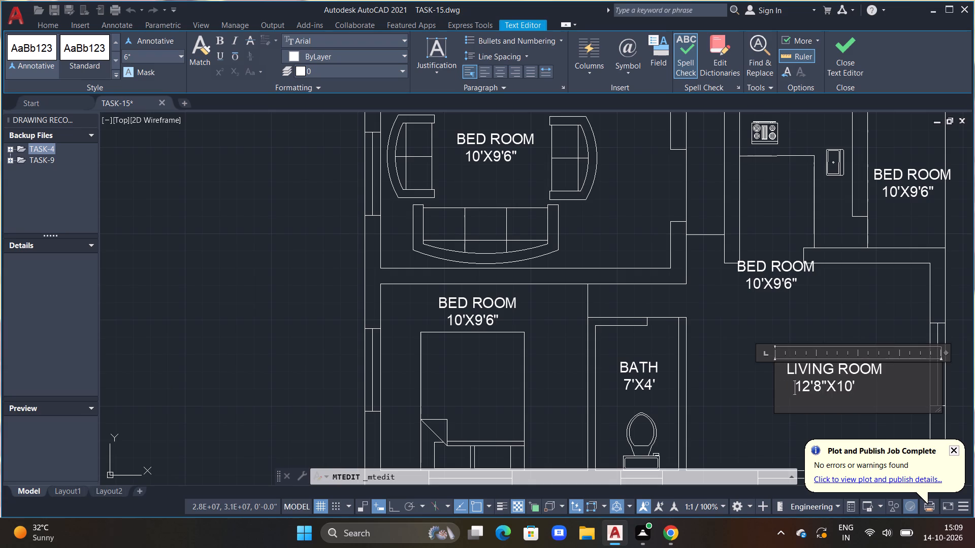
key("space")
left_click(735, 410)
Replace the text of the BED ROOM label below the lower kitchen with KITCHEN, slightly indented.
double_click(777, 277)
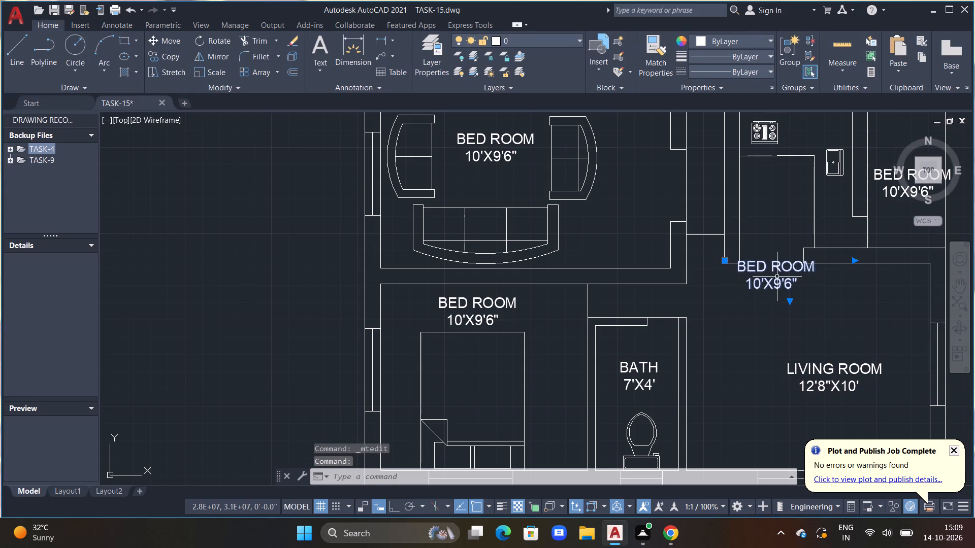
left_click_drag(810, 282, 744, 273)
left_click(745, 271)
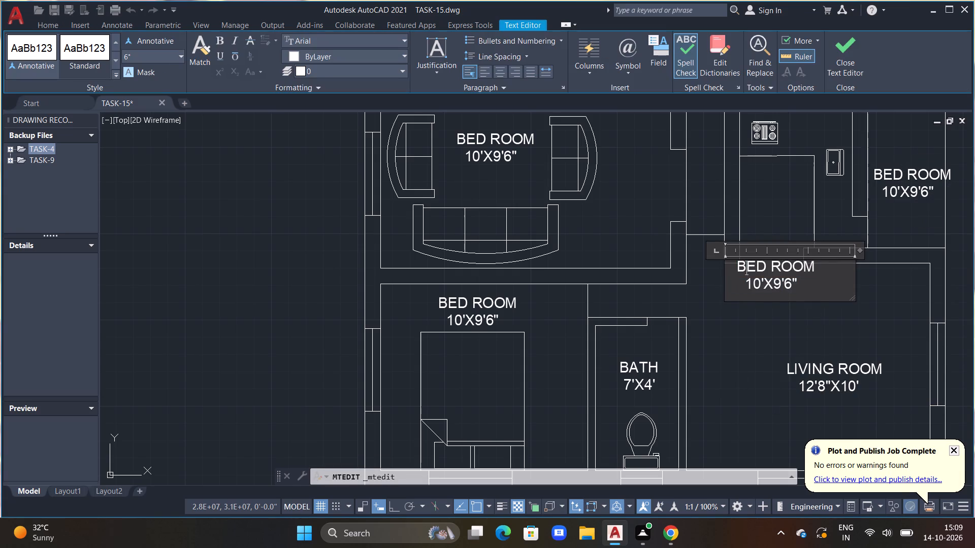
left_click_drag(797, 276, 738, 280)
left_click_drag(818, 287, 747, 278)
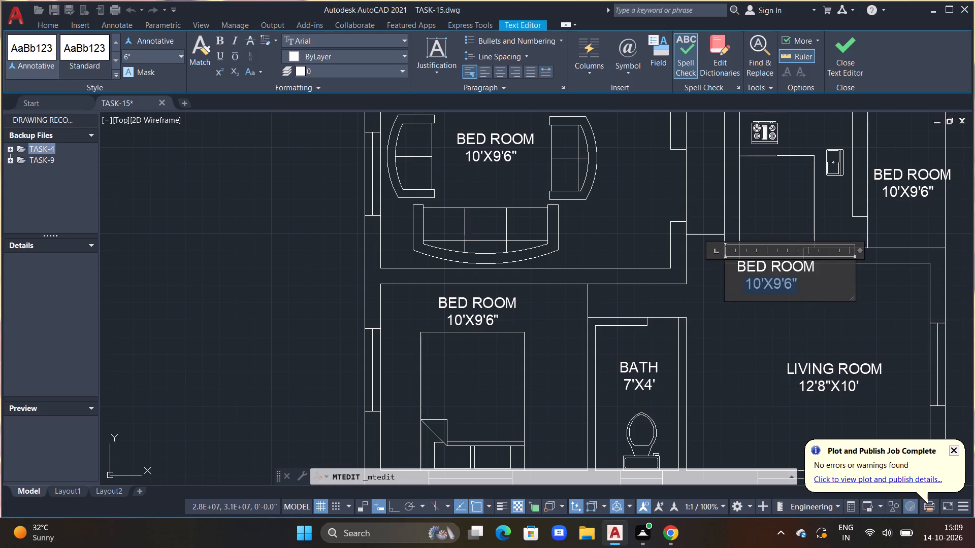
left_click_drag(747, 278, 735, 266)
key("Delete")
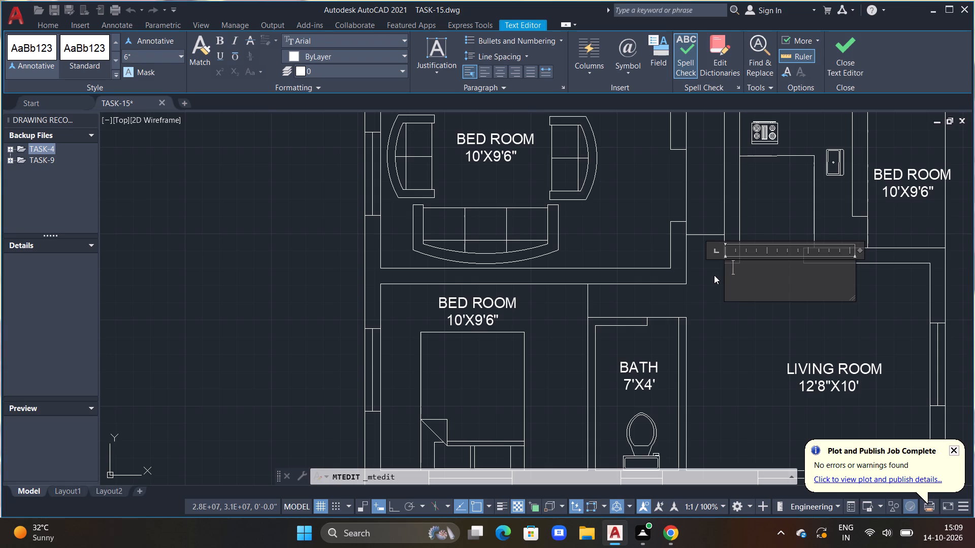
key("space")
type("KITCHEN")
key("Return")
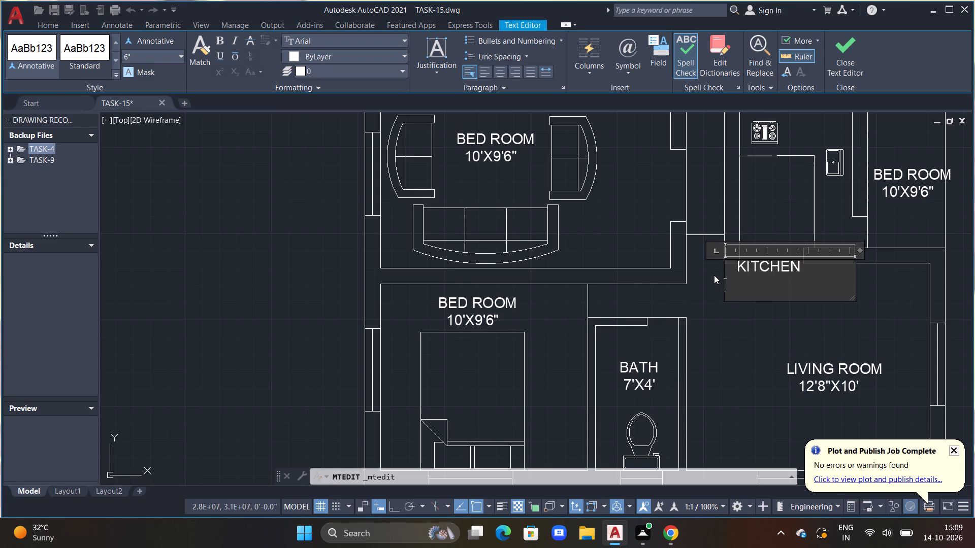
Add the indented size line 6'2"X7'5" beneath KITCHEN and finish editing the label.
key("space")
key("space")
key("space")
key("space")
key("space")
type("6'2\"X")
type("7'2")
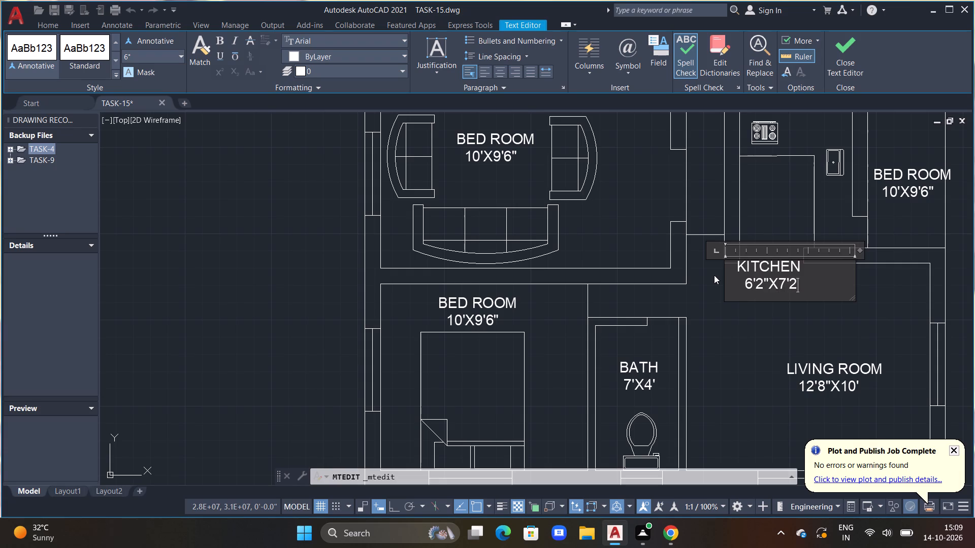
key("BackSpace")
type("5\"")
left_click(687, 342)
Rotate the KITCHEN label a quarter turn clockwise so that it reads vertically downwards.
left_click(765, 267)
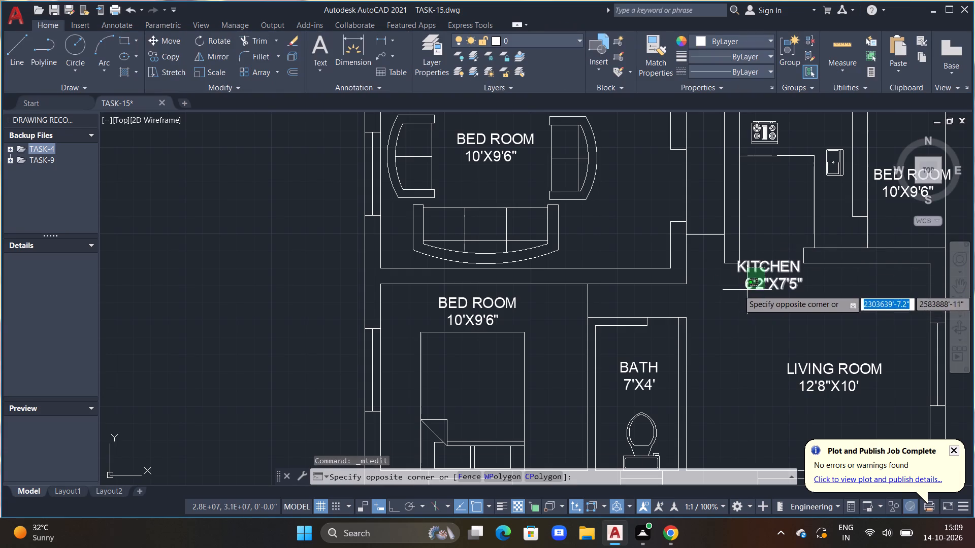
key("Escape")
left_click(748, 283)
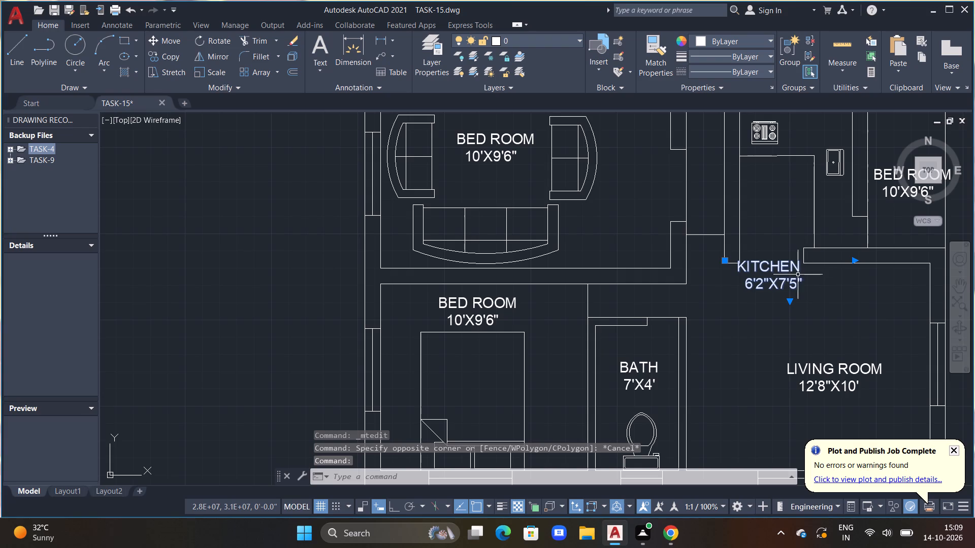
type("RO")
key("space")
left_click_drag(797, 272, 789, 314)
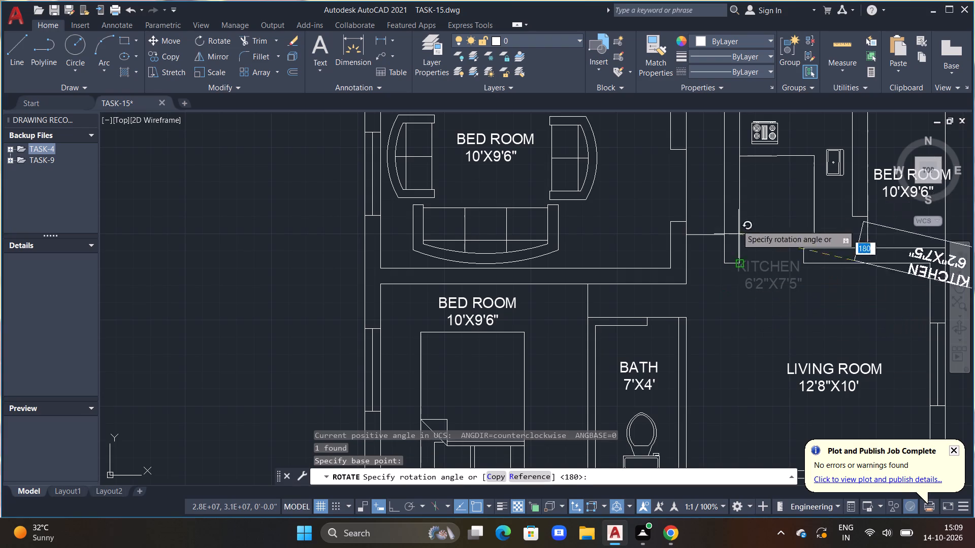
left_click(854, 344)
Move the vertical KITCHEN label into the open floor area beside the lower kitchen's counter.
left_click(834, 199)
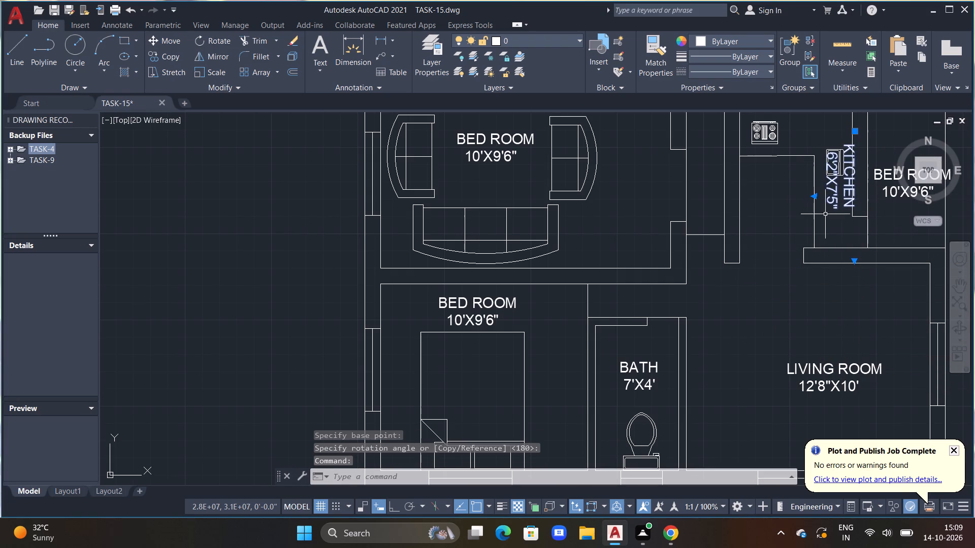
key("m")
key("space")
left_click_drag(820, 229, 778, 243)
left_click(751, 282)
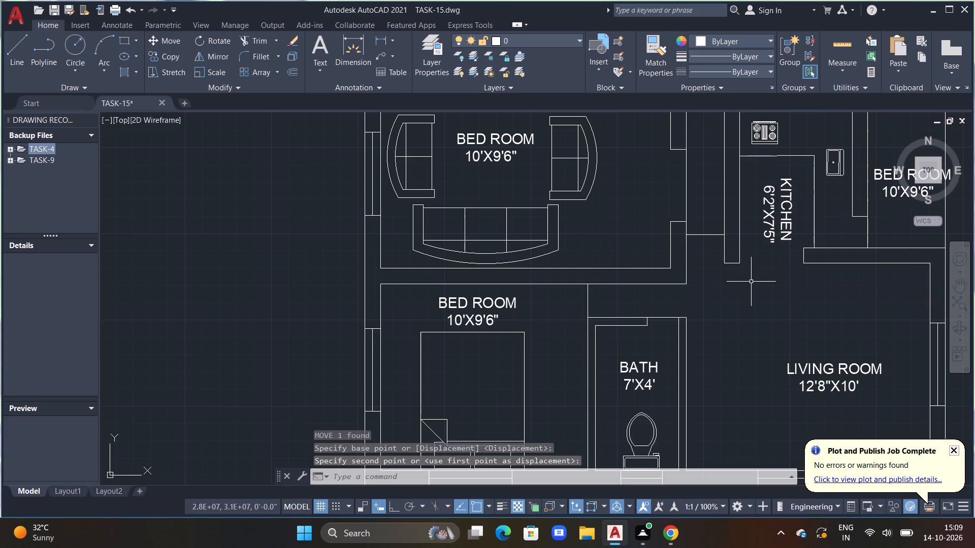
Replace the text of the BED ROOM label to the right of the lower kitchen with BALCONY, slightly indented.
scroll(794, 287, "down", 2)
middle_click_drag(802, 283, 657, 248)
scroll(726, 212, "up", 3)
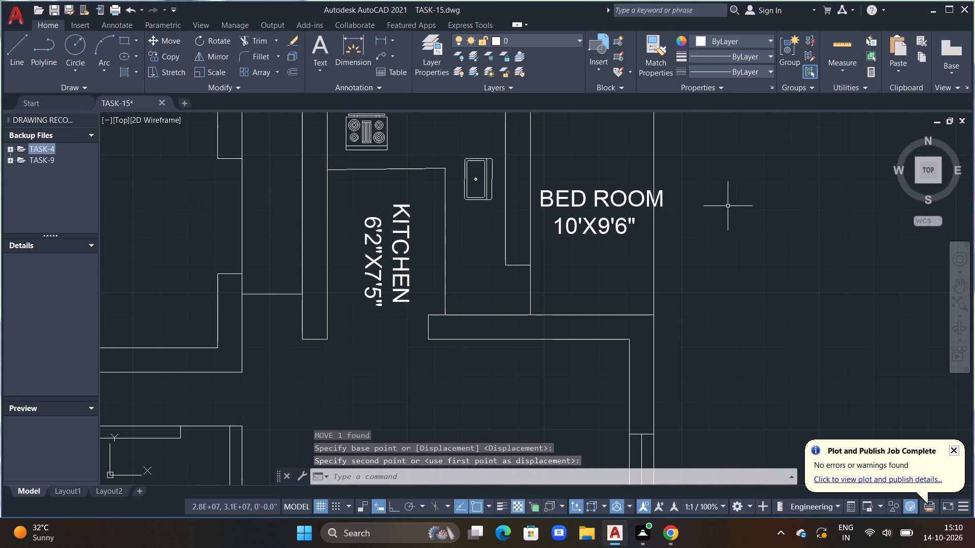
double_click(591, 202)
double_click(582, 196)
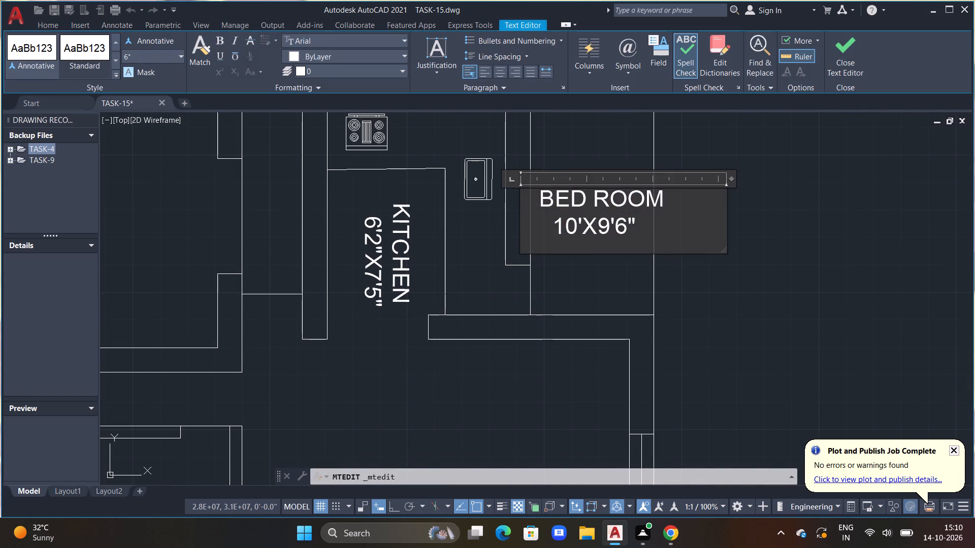
left_click_drag(657, 231, 536, 174)
key("BackSpace")
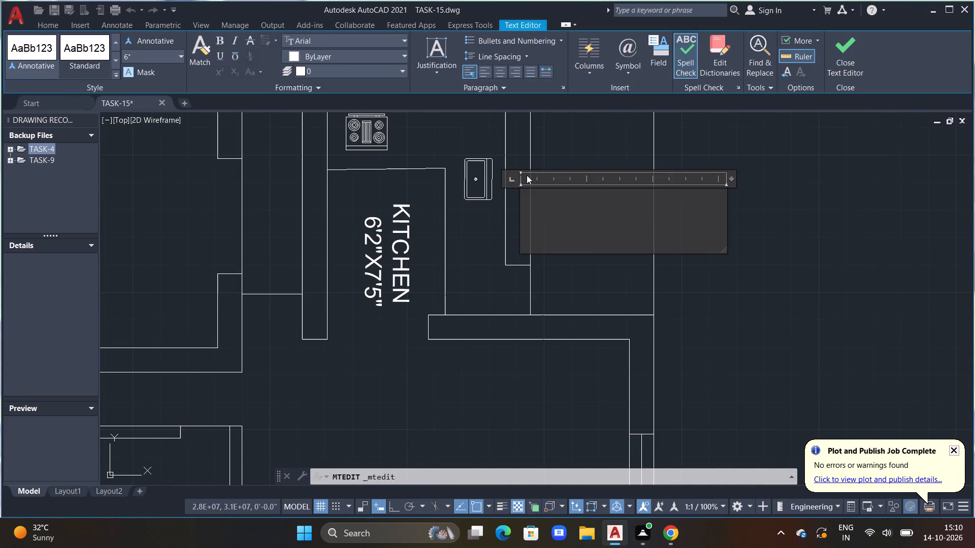
key("space")
key("space")
type("BALCONY")
key("Return")
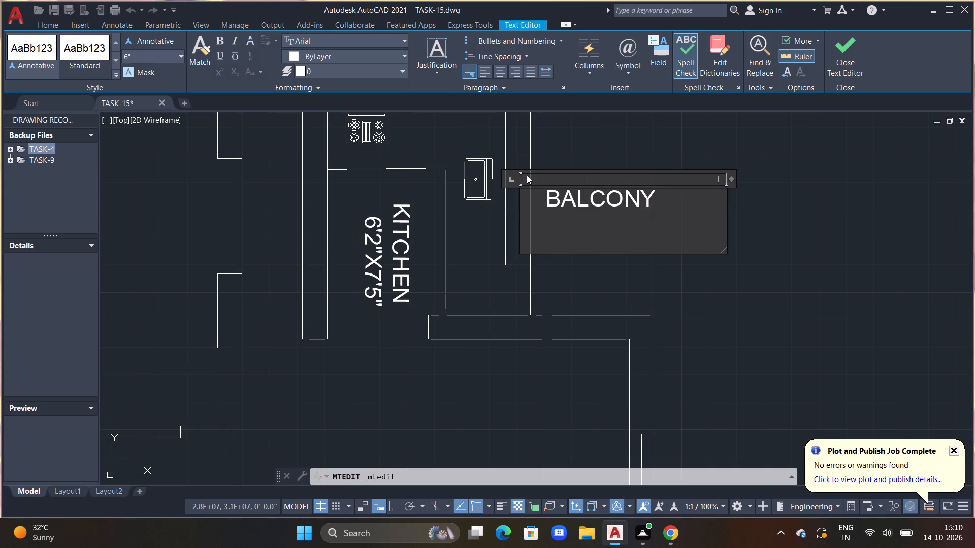
Add the size line 3'X6'8" beneath BALCONY, indent it to sit centred under the name, and finish editing.
key("space")
type("3'X")
type("6'8\"")
left_click(529, 225)
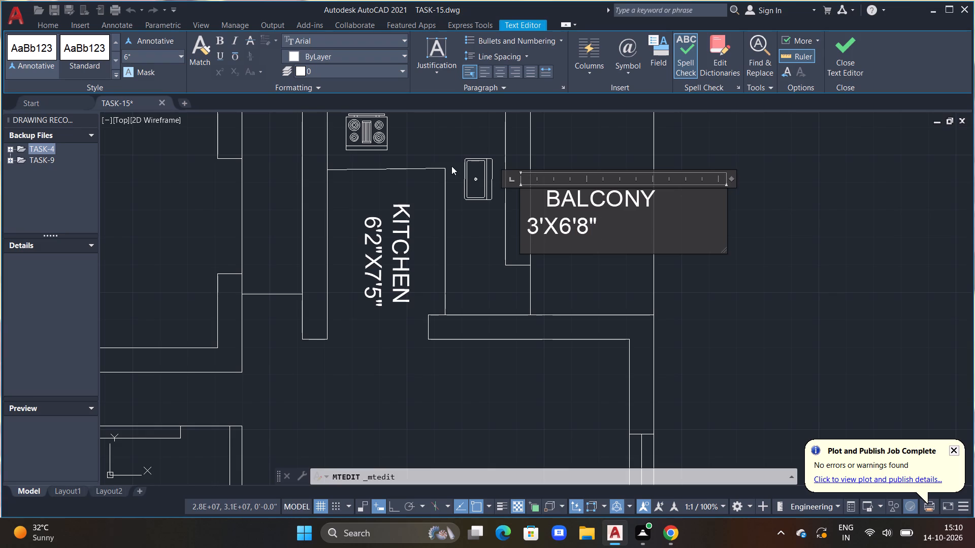
key("space")
key("space")
key("space")
key("space")
key("space")
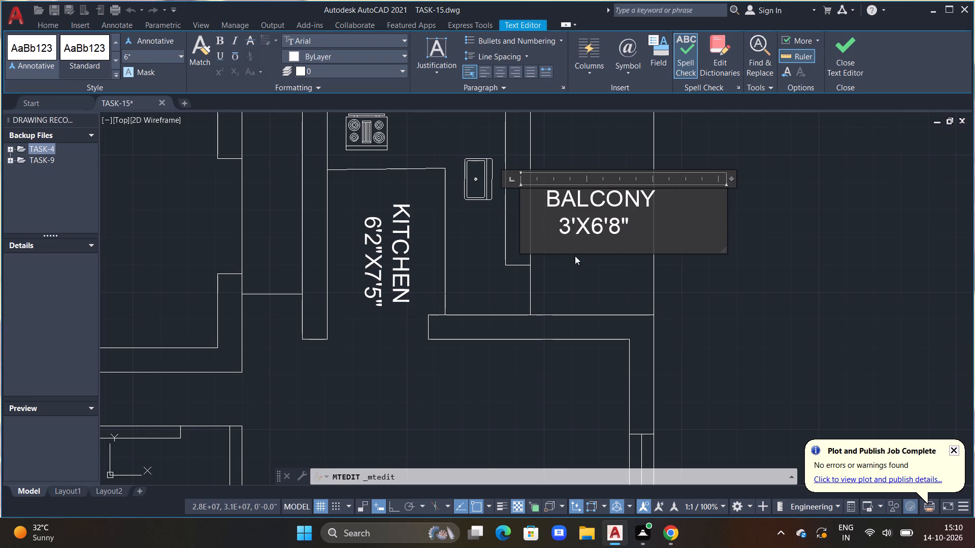
key("space")
left_click_drag(569, 259, 579, 259)
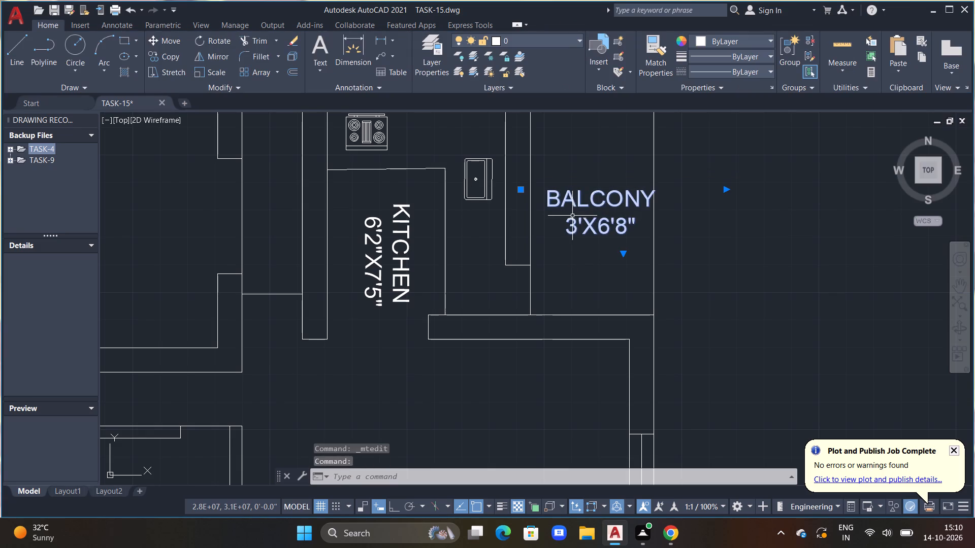
Move the BALCONY label slightly left so it fits between the walls of the lower balcony.
left_click(572, 216)
type("M")
key("space")
left_click_drag(605, 258, 593, 257)
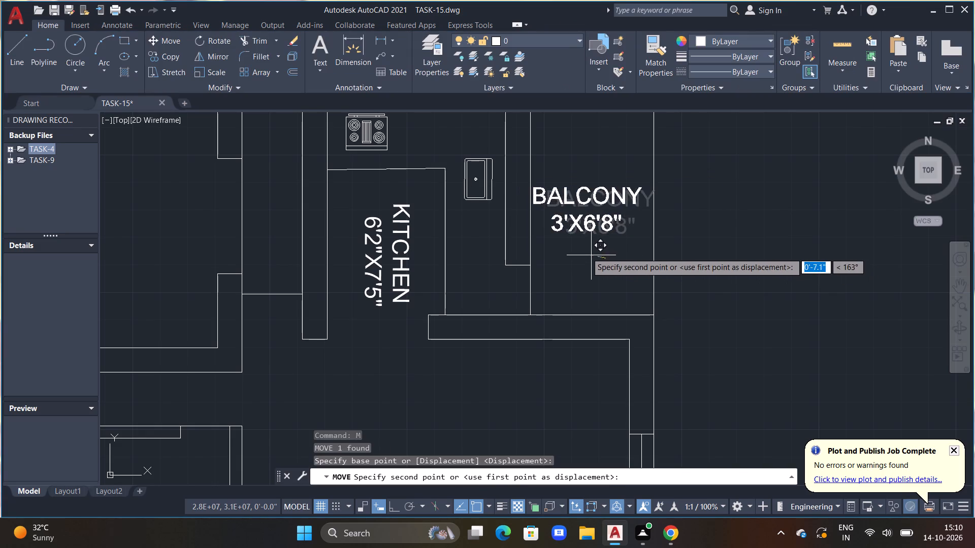
scroll(604, 226, "down", 2)
middle_click_drag(608, 232, 608, 258)
scroll(596, 251, "up", 2)
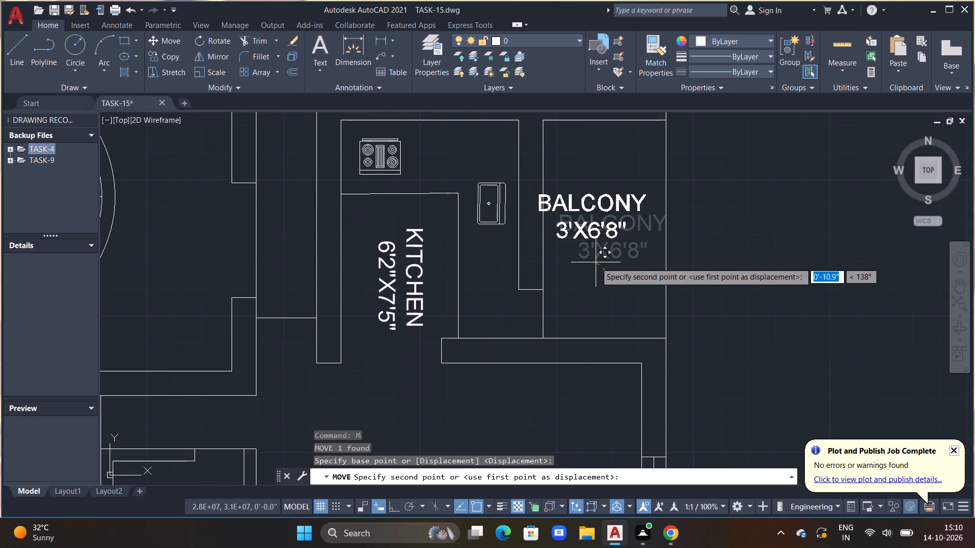
left_click(609, 263)
Delete the BED ROOM label from the narrow balcony beside the upper kitchen, above the staircase.
scroll(608, 264, "down", 1)
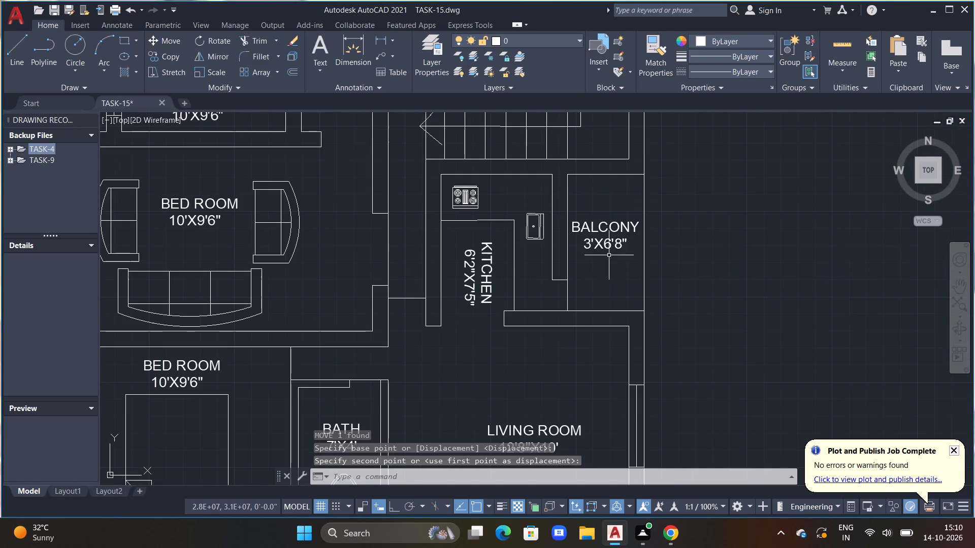
scroll(612, 239, "down", 1)
scroll(592, 271, "up", 2)
scroll(586, 276, "down", 2)
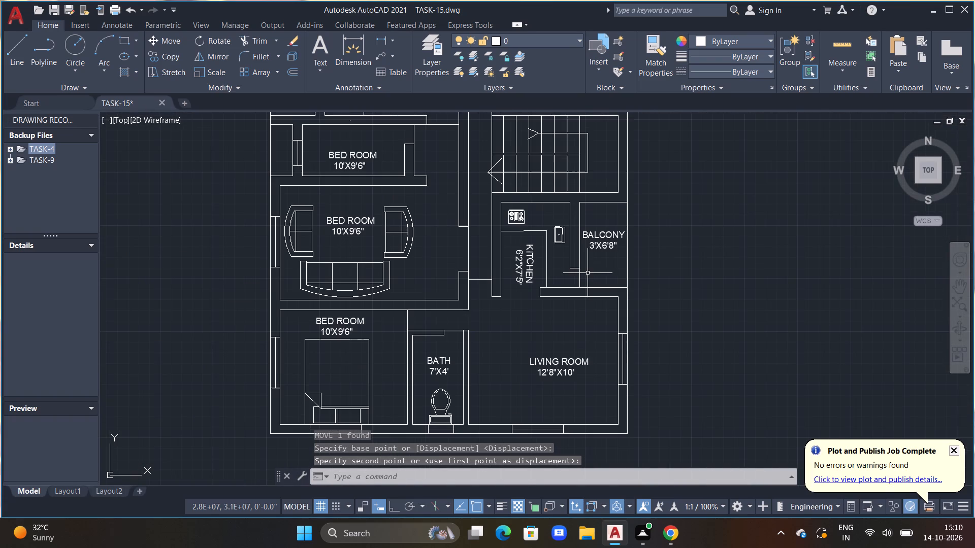
middle_click_drag(555, 217, 578, 288)
scroll(578, 288, "up", 1)
scroll(568, 268, "down", 1)
middle_click_drag(586, 260, 581, 341)
middle_click_drag(612, 244, 575, 313)
scroll(592, 287, "up", 1)
left_click(565, 249)
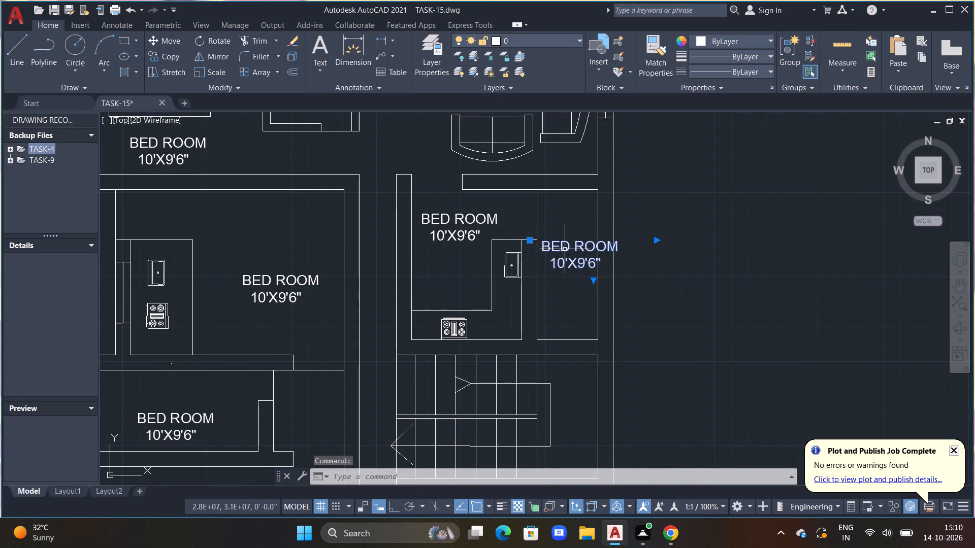
key("Delete")
Copy the lower BALCONY label with its size line into the balcony beside the upper kitchen.
scroll(578, 250, "down", 1)
middle_click_drag(581, 272, 591, 166)
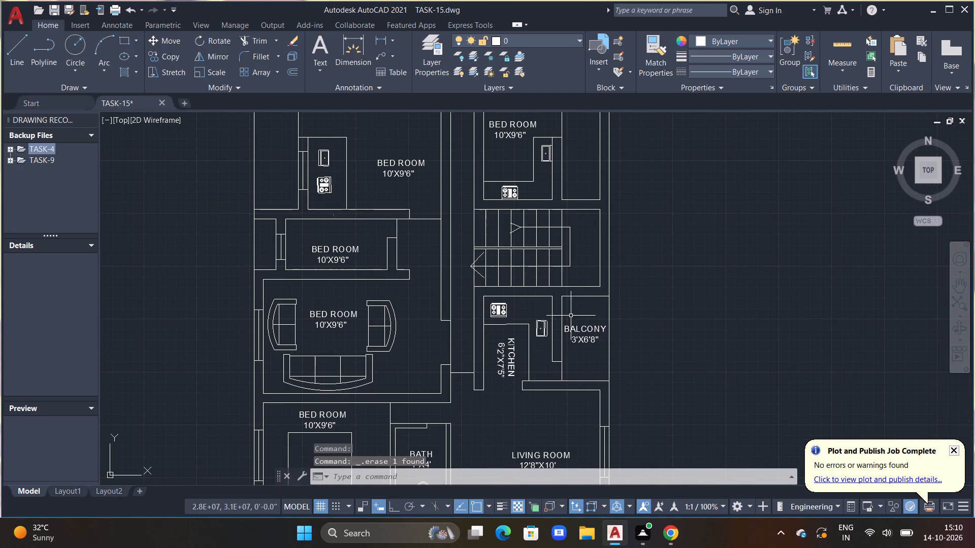
left_click_drag(577, 322, 578, 334)
left_click(578, 332)
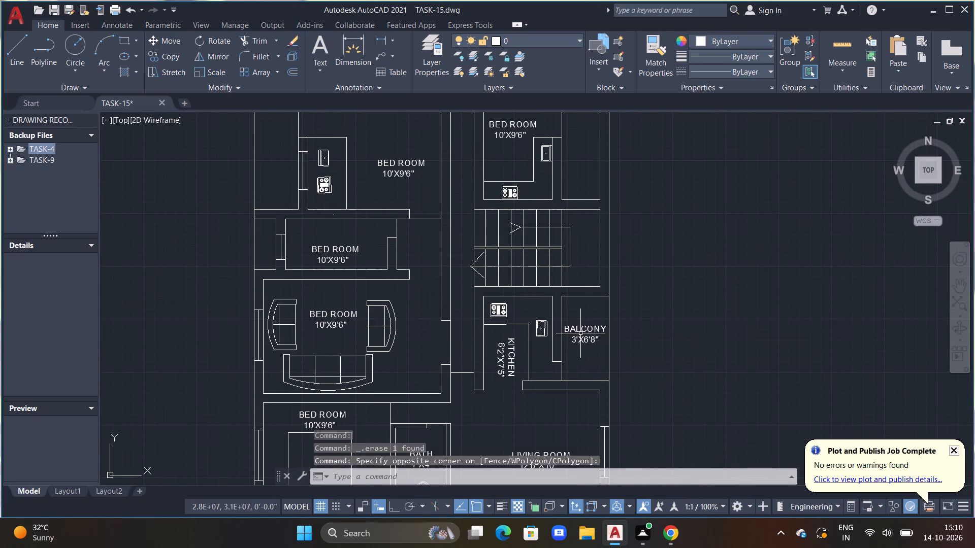
key("Escape")
left_click(577, 334)
key("Escape")
left_click(575, 330)
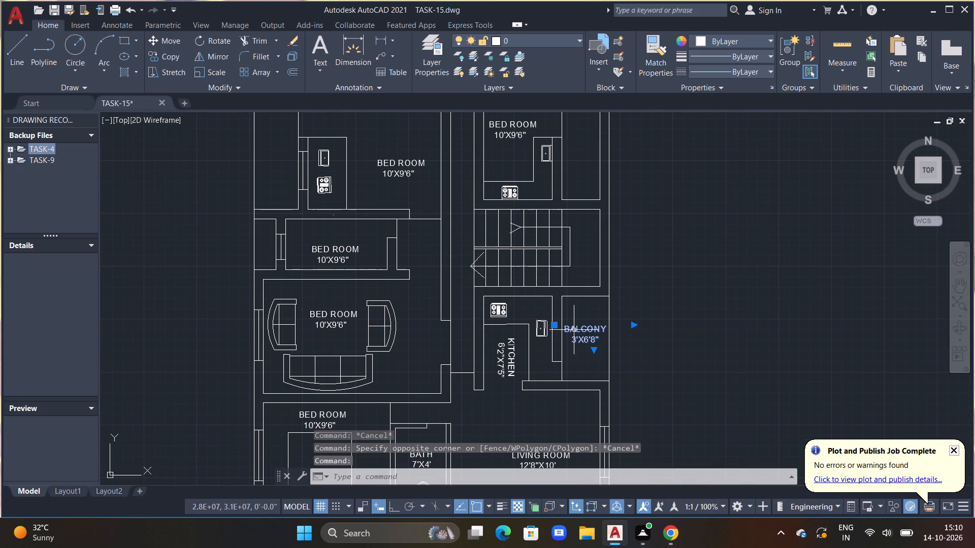
type("CO M")
key("space")
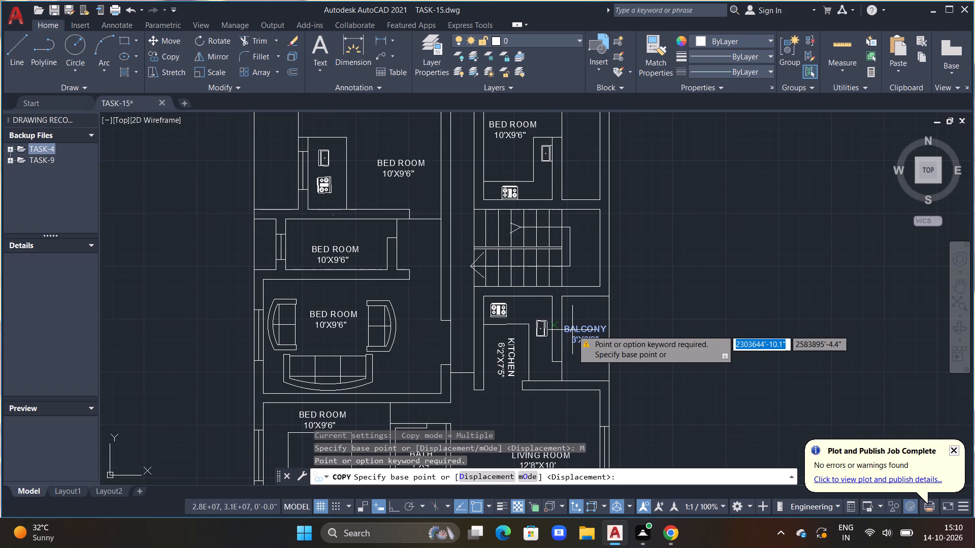
left_click_drag(569, 330, 568, 310)
middle_click_drag(595, 152, 566, 311)
scroll(549, 313, "up", 1)
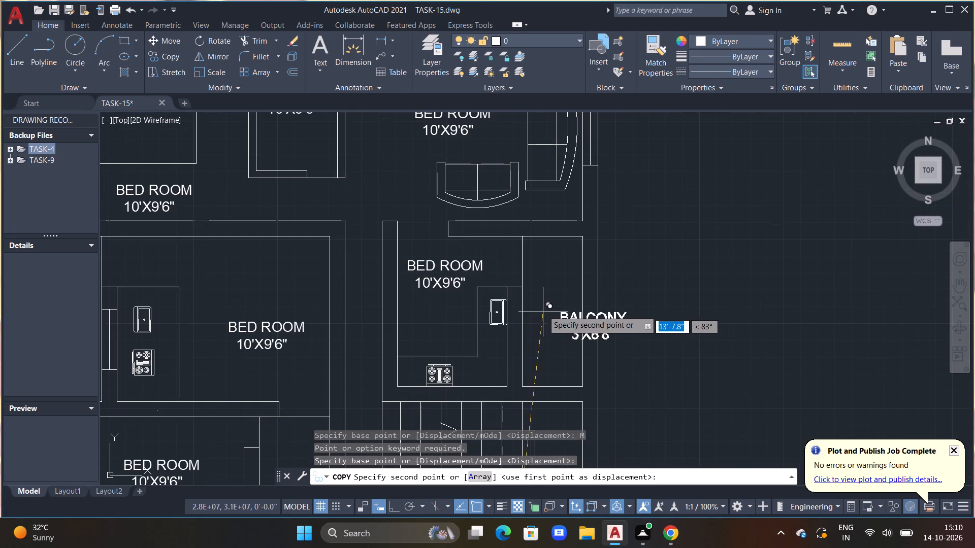
middle_click(510, 297)
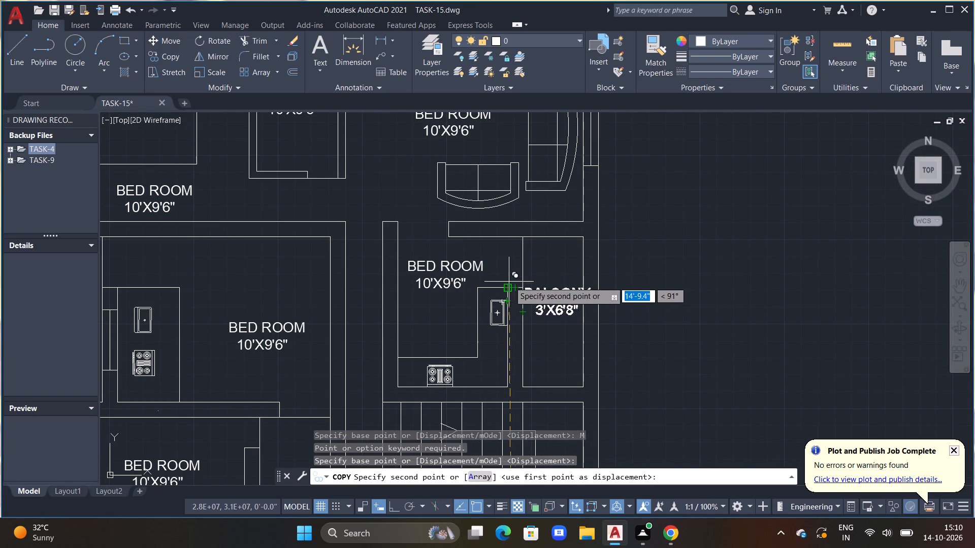
left_click(500, 259)
key("Escape")
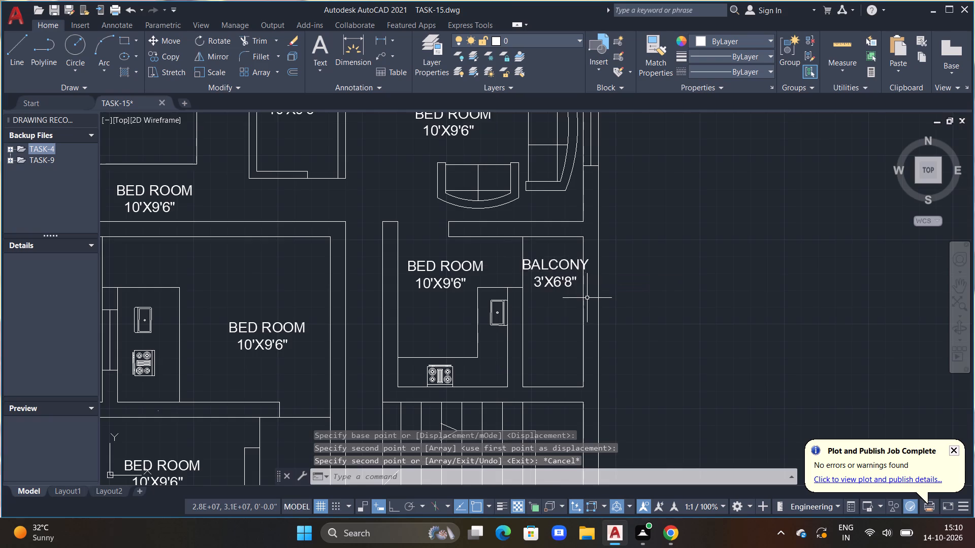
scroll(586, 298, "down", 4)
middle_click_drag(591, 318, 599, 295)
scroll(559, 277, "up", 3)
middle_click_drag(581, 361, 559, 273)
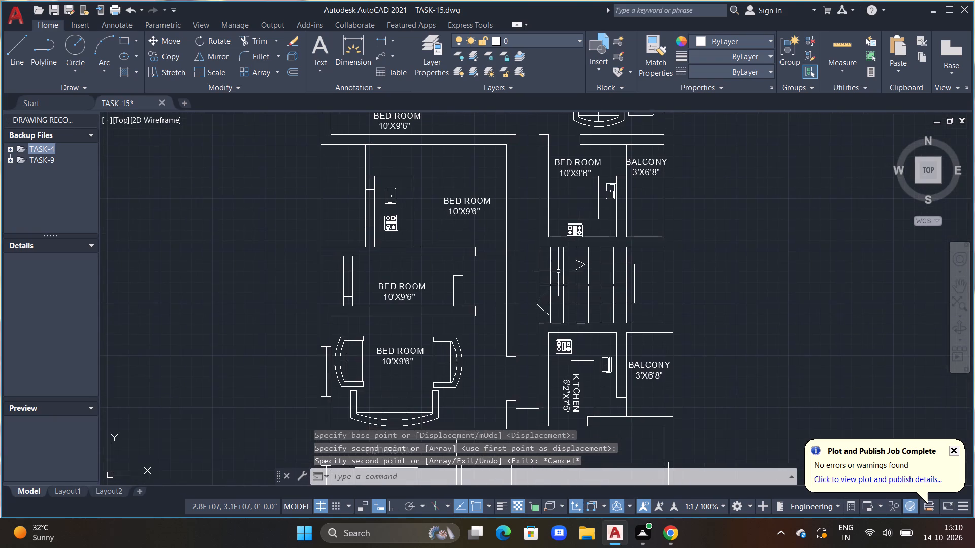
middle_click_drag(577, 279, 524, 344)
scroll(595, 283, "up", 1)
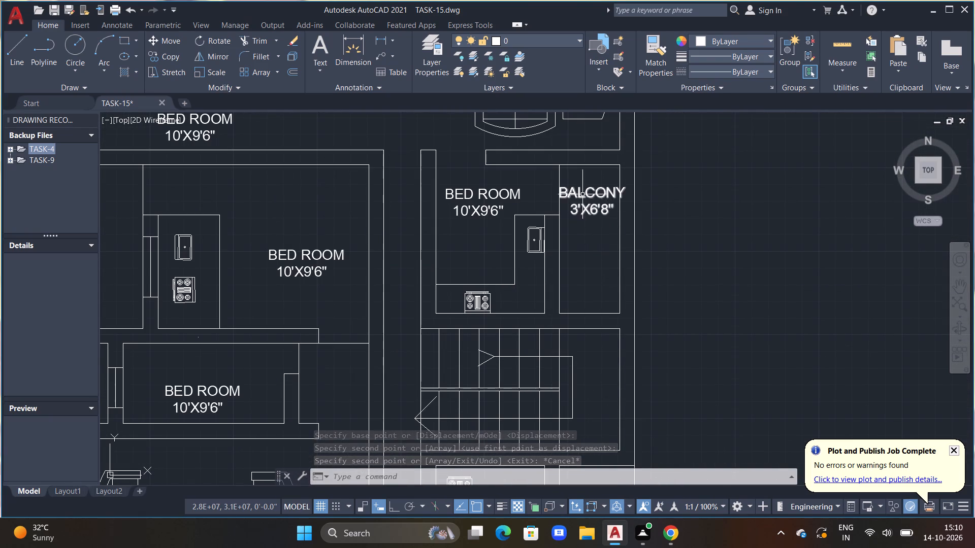
Rotate the BALCONY label beside the upper kitchen by 270° so it runs vertically along the narrow balcony.
left_click(582, 193)
key("Escape")
left_click(570, 190)
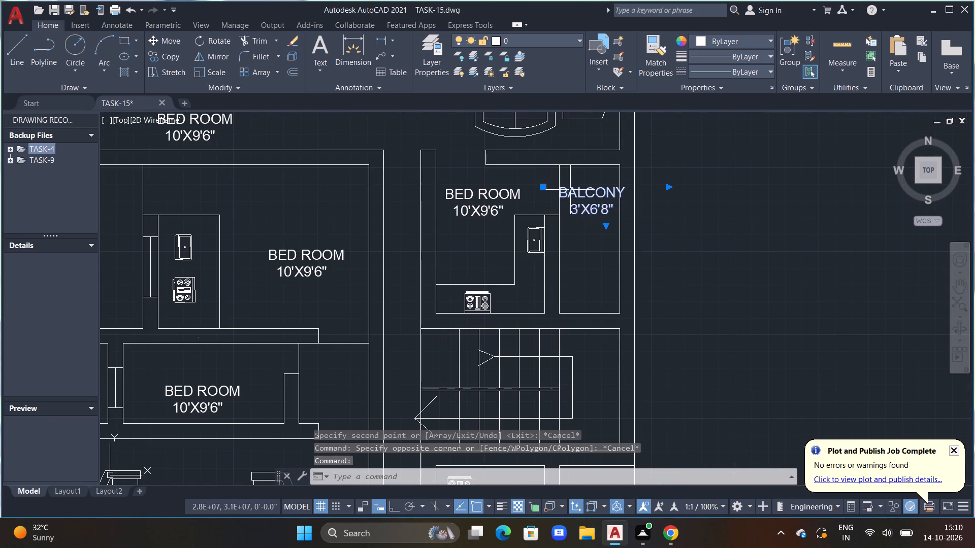
key("e")
key("BackSpace")
type("RO")
key("space")
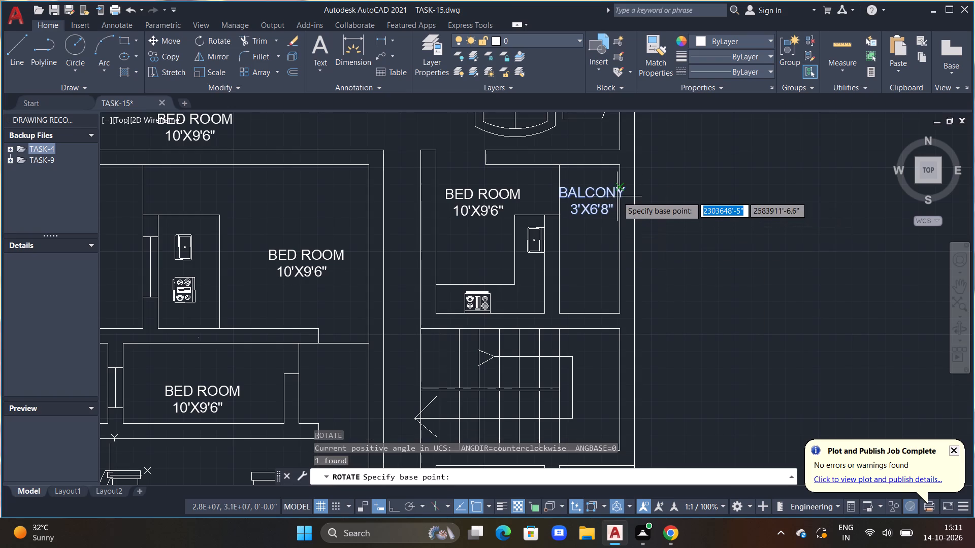
left_click(619, 193)
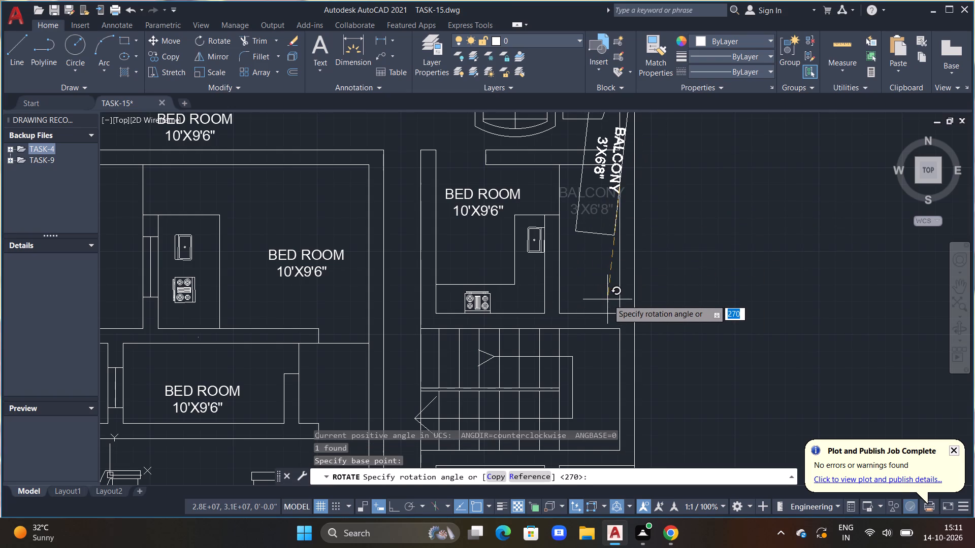
left_click(618, 302)
Move the rotated BALCONY label down so it sits centred within the narrow balcony beside the upper kitchen.
left_click(620, 184)
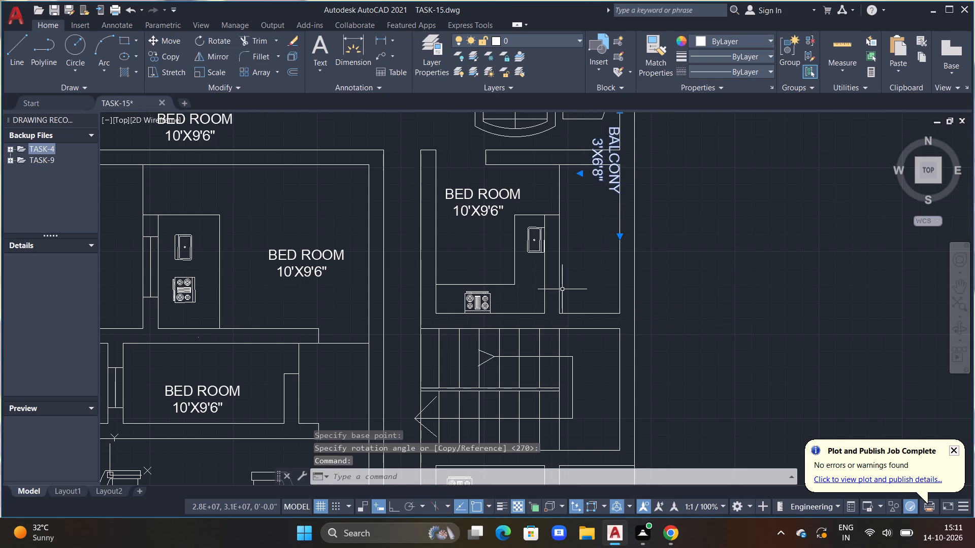
type("M")
key("space")
left_click_drag(562, 289, 546, 333)
left_click(538, 385)
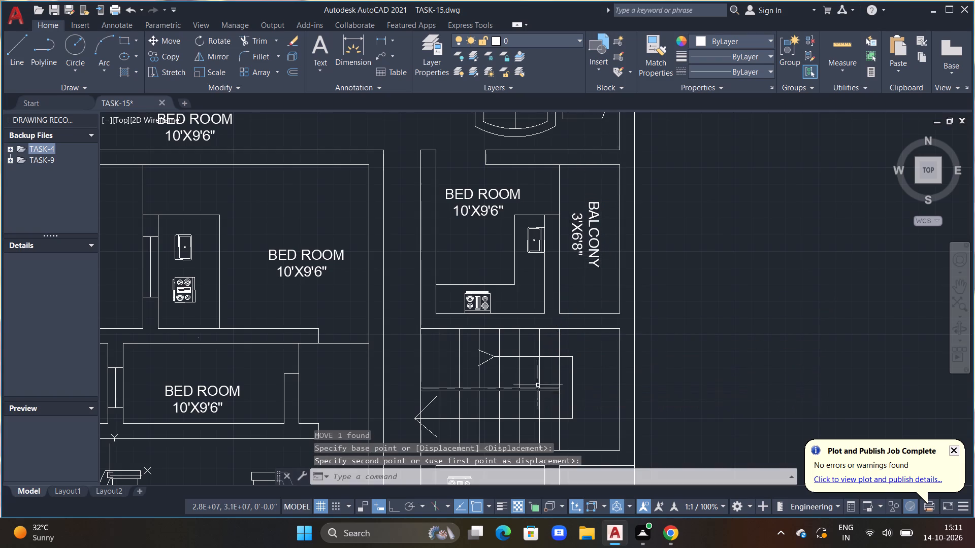
Delete the BED ROOM label from the upper kitchen next to the vertically labelled balcony.
scroll(627, 267, "down", 2)
middle_click_drag(612, 227, 634, 304)
scroll(563, 339, "up", 1)
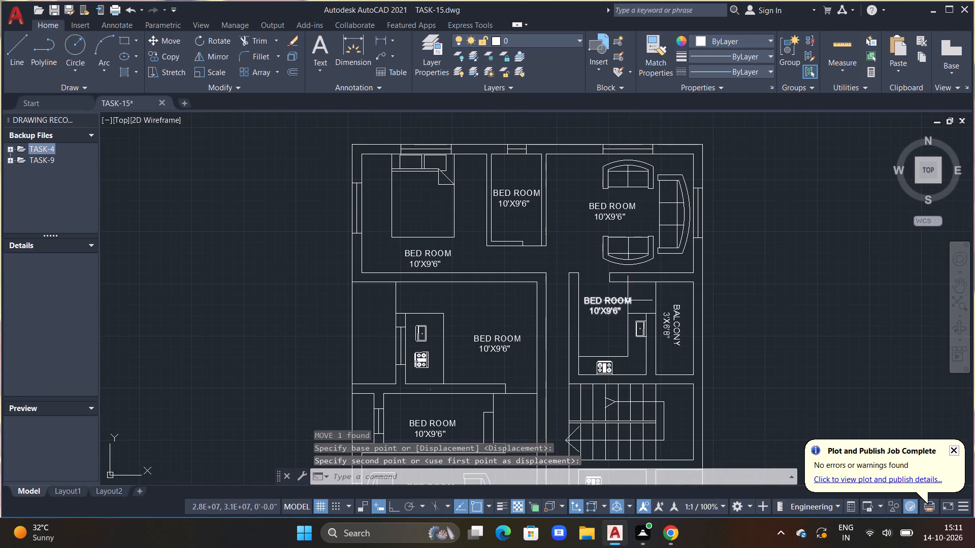
scroll(624, 330, "up", 1)
scroll(610, 351, "down", 1)
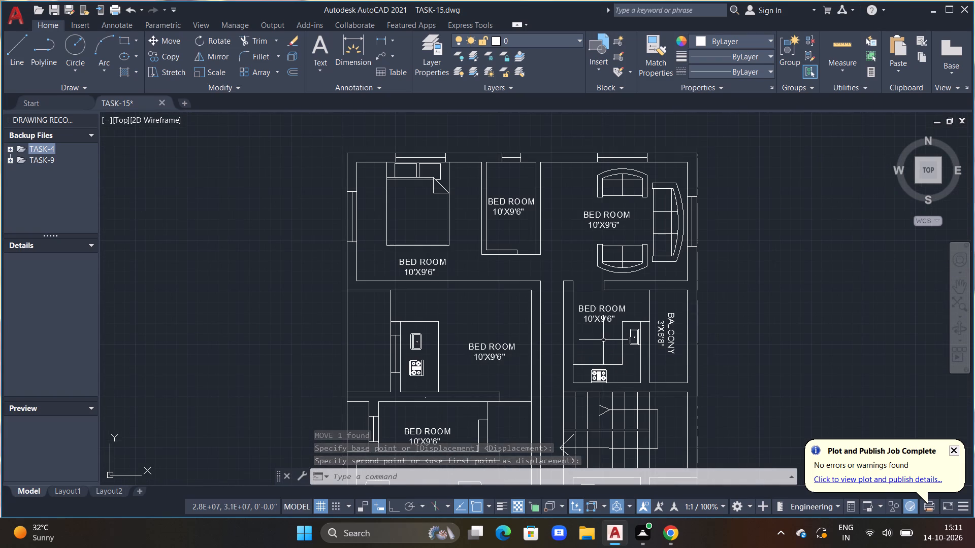
left_click(612, 306)
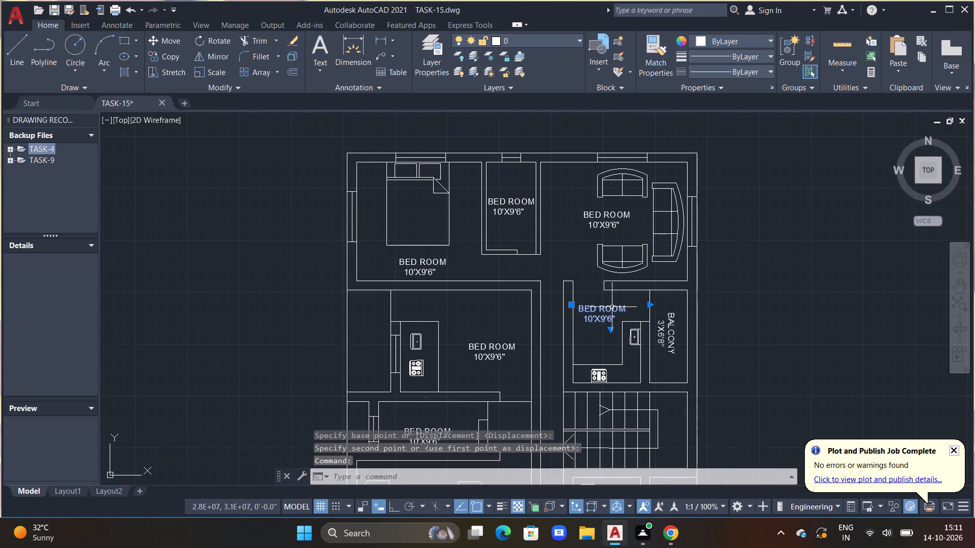
key("Delete")
Copy the vertical KITCHEN 6'2"X7'5" label from the lower kitchen into the upper kitchen above the staircase.
scroll(752, 346, "down", 2)
middle_click_drag(679, 359, 682, 224)
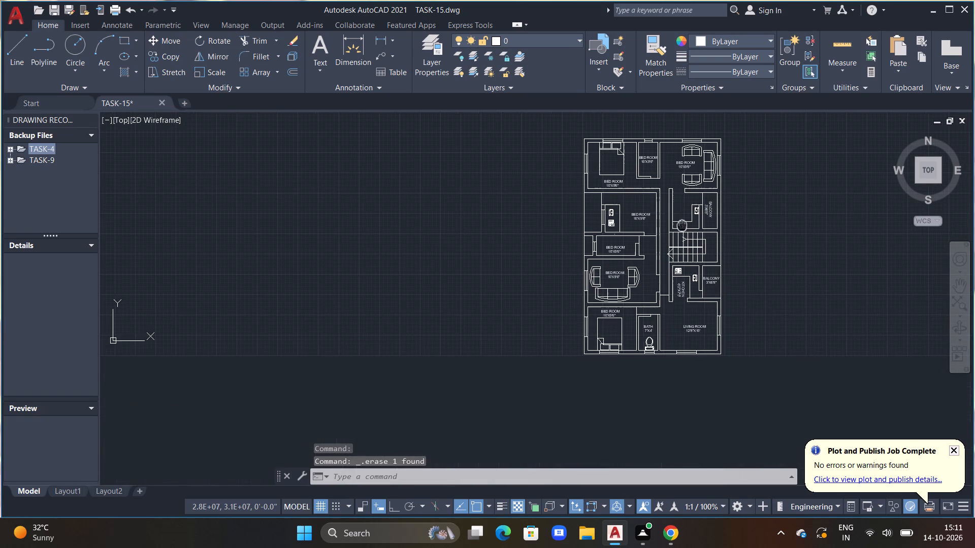
scroll(679, 283, "up", 3)
left_click(684, 305)
key("Escape")
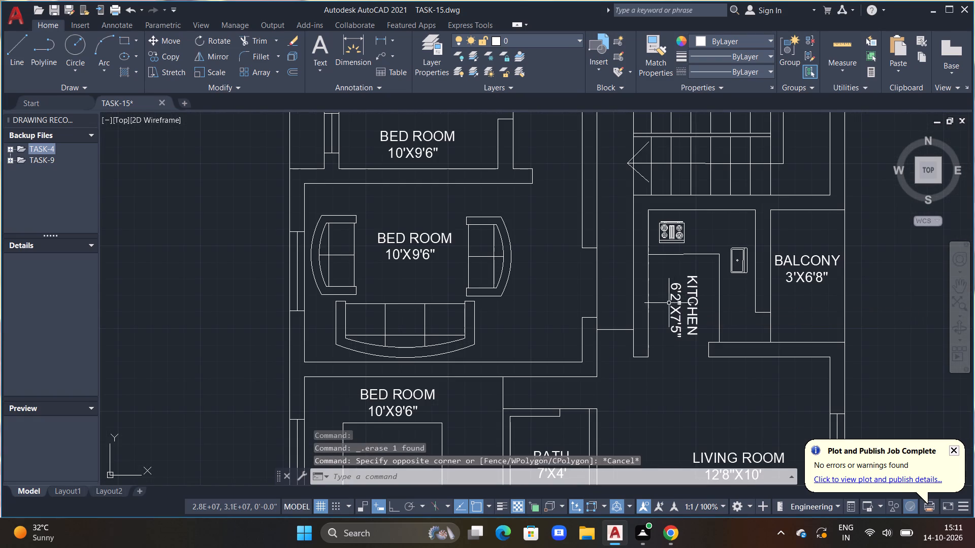
left_click(673, 301)
type("CO M")
key("space")
scroll(671, 312, "up", 1)
left_click_drag(665, 309, 674, 287)
scroll(755, 119, "down", 1)
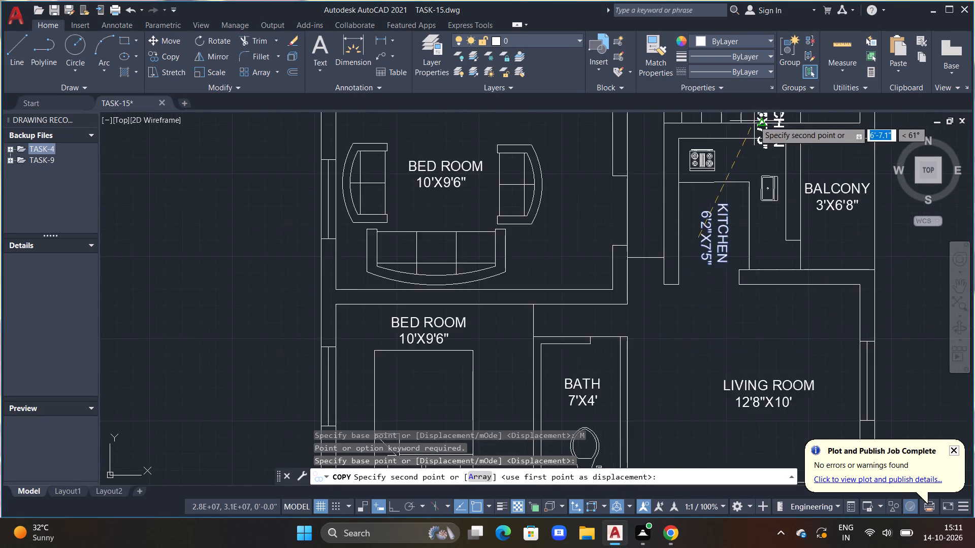
scroll(754, 121, "down", 1)
middle_click_drag(704, 162, 646, 299)
middle_click_drag(670, 185, 636, 262)
scroll(636, 238, "up", 1)
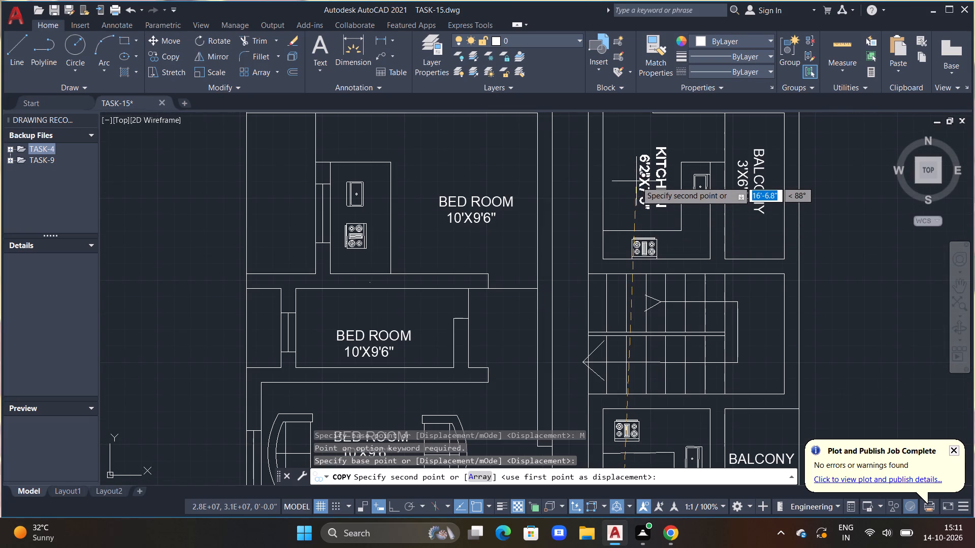
left_click(631, 178)
key("Escape")
Replace the BED ROOM label text in the upper sofa room above the kitchen with LIVING ROOM.
scroll(631, 178, "down", 2)
middle_click_drag(641, 180, 640, 272)
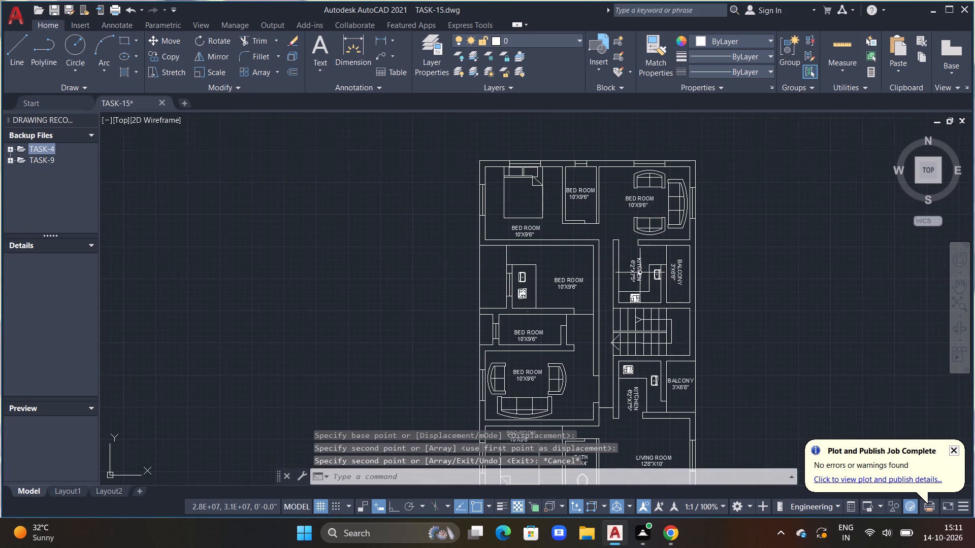
scroll(642, 261, "up", 1)
middle_click_drag(639, 218, 643, 288)
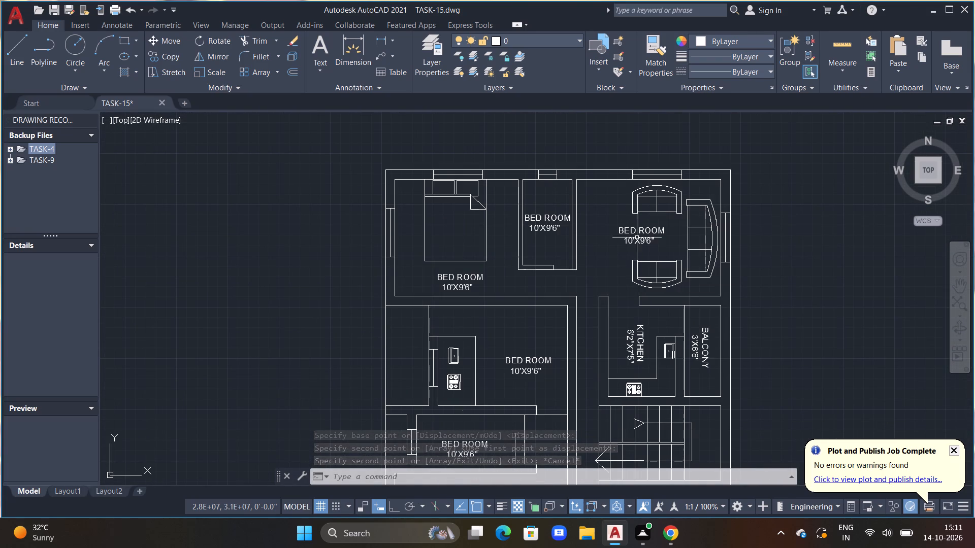
left_click_drag(642, 218, 643, 224)
key("Escape")
double_click(645, 229)
left_click(656, 222)
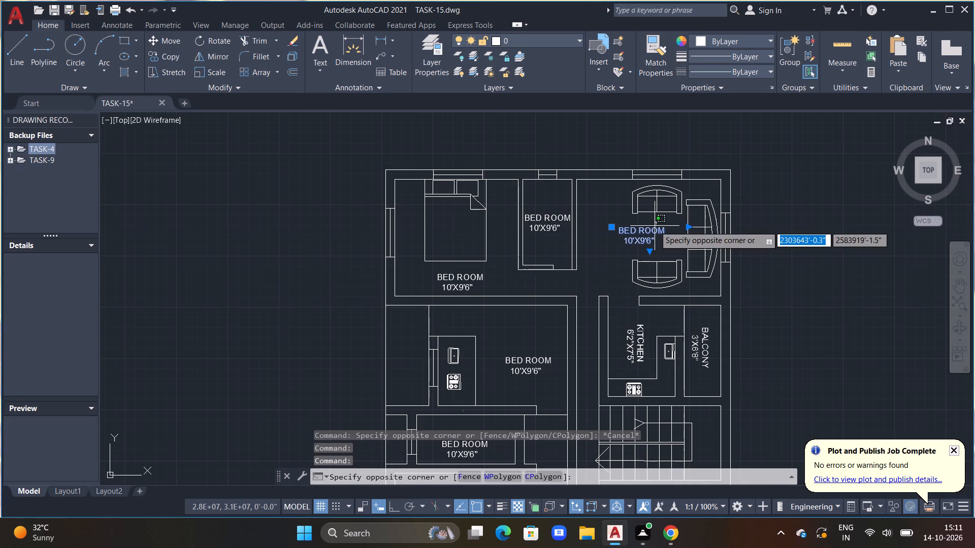
key("Escape")
double_click(652, 230)
double_click(647, 238)
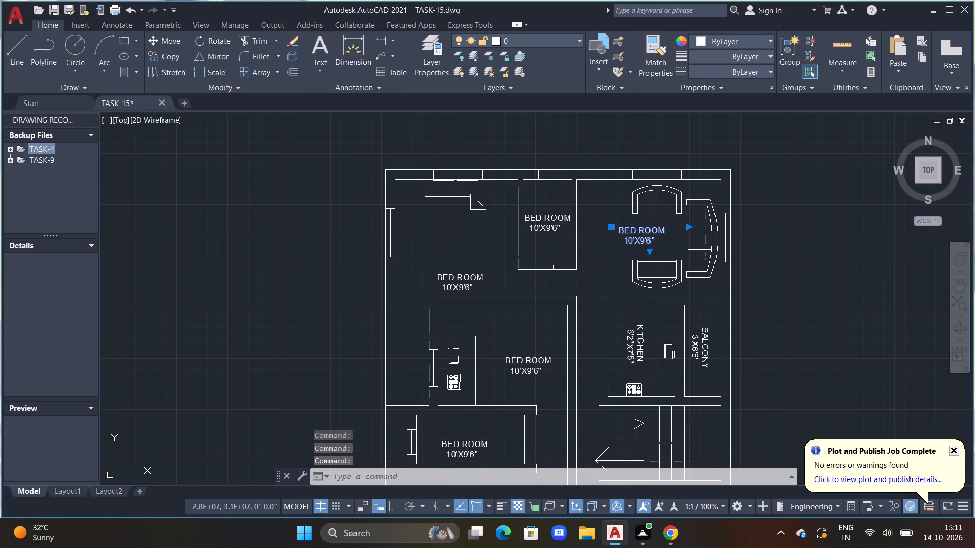
left_click_drag(656, 239, 605, 209)
key("BackSpace")
key("space")
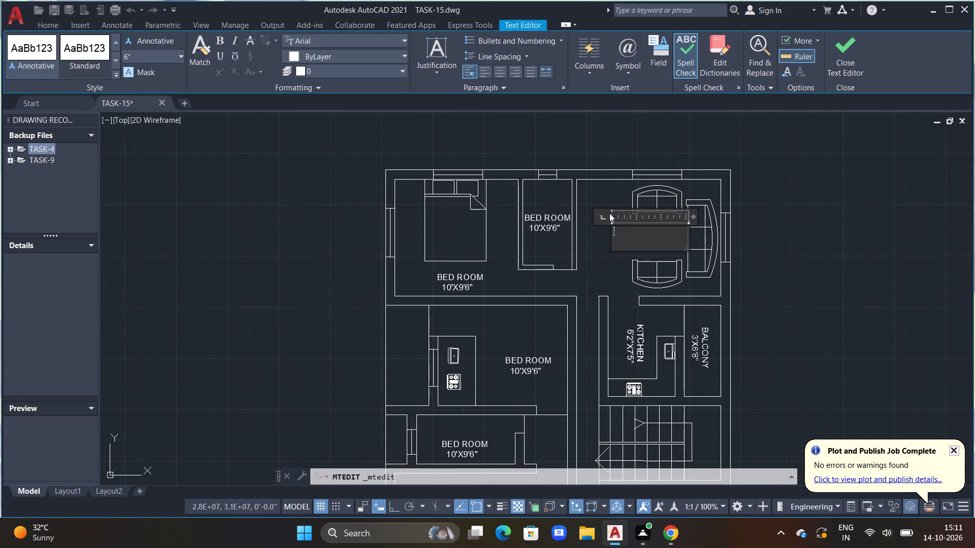
type("LIVING ROOM")
Add the size line 10'6"X18' beneath LIVING ROOM, indent it to sit centred under the name, and finish editing.
key("Return")
key("space")
key("space")
key("space")
type("10'6\"X")
type("18'")
left_click(620, 238)
key("space")
key("space")
left_click(591, 262)
Replace the BED ROOM label text in the small room between the upper bedroom and living room with BATH.
scroll(621, 230, "down", 1)
middle_click_drag(582, 225, 619, 239)
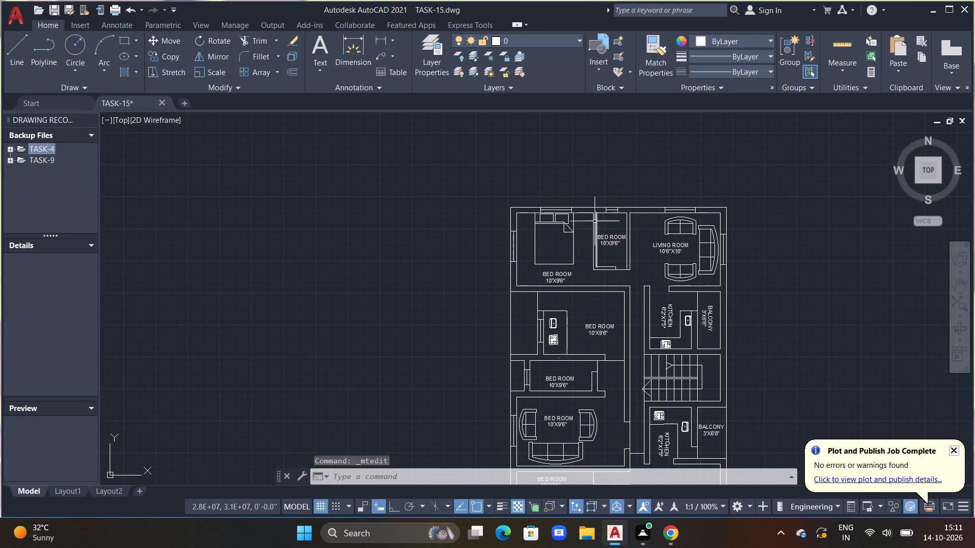
scroll(593, 205, "up", 2)
left_click_drag(636, 279, 638, 286)
double_click(639, 286)
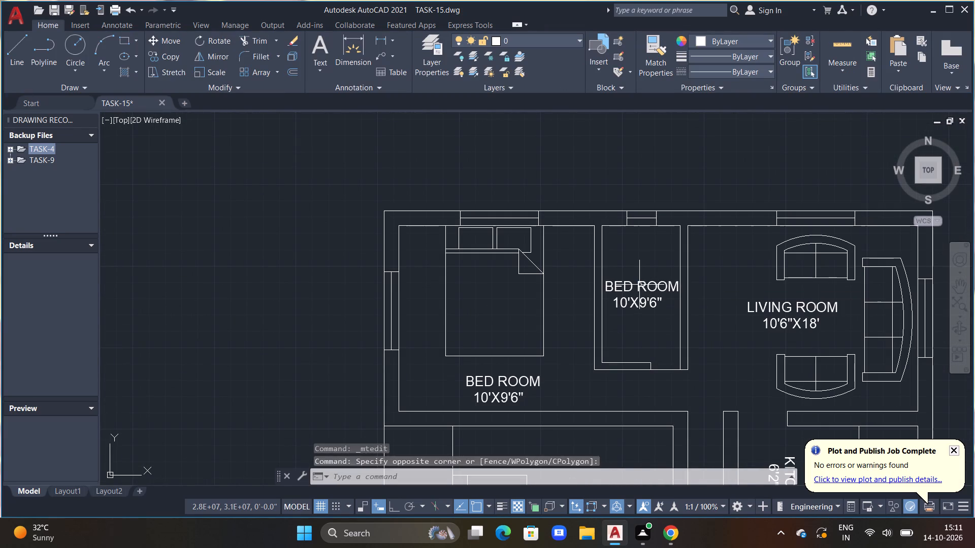
double_click(640, 283)
double_click(659, 281)
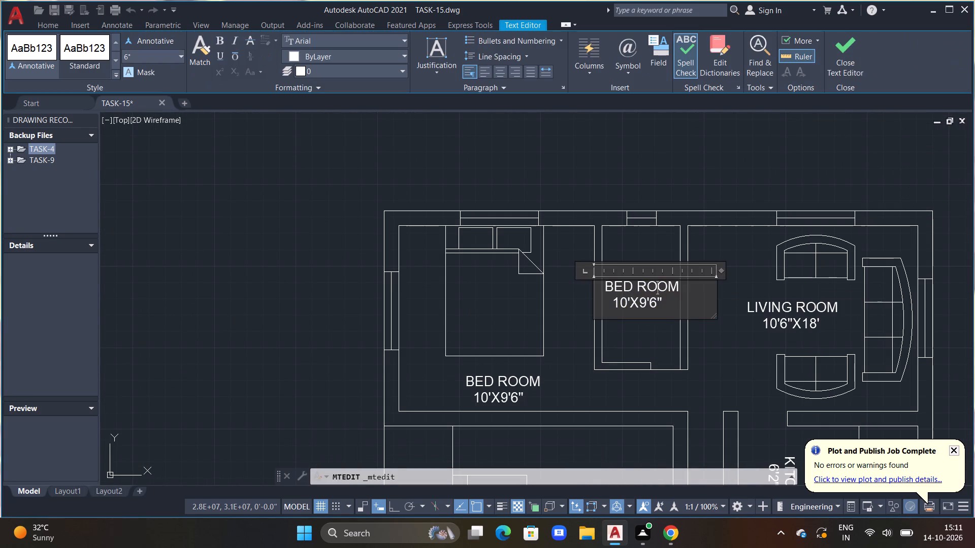
left_click_drag(665, 303, 599, 272)
key("BackSpace")
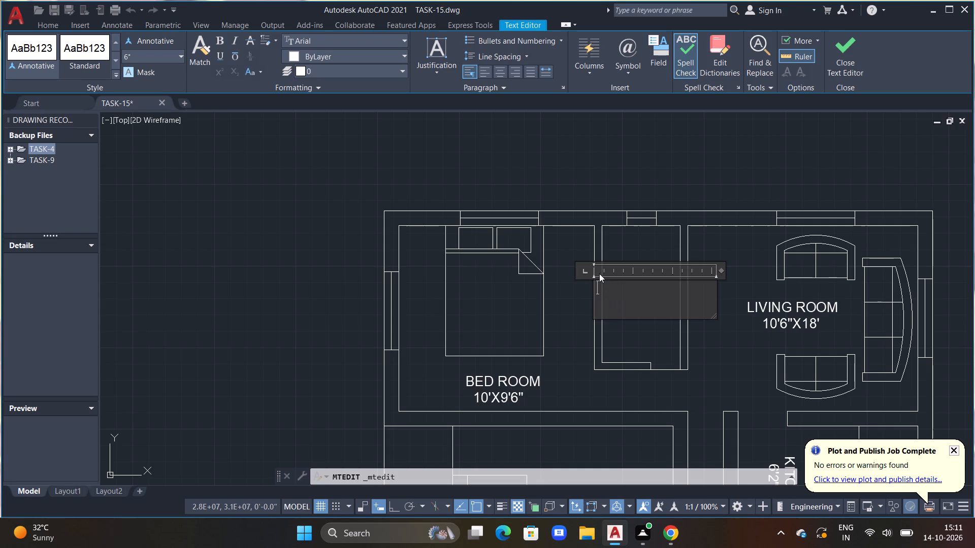
key("space")
type("BATH")
Add the indented size line 7'X4' beneath BATH and finish editing the label.
key("Return")
key("space")
key("space")
key("space")
type("7")
key("semicolon")
key("BackSpace")
key("apostrophe")
type("X4'")
left_click(568, 278)
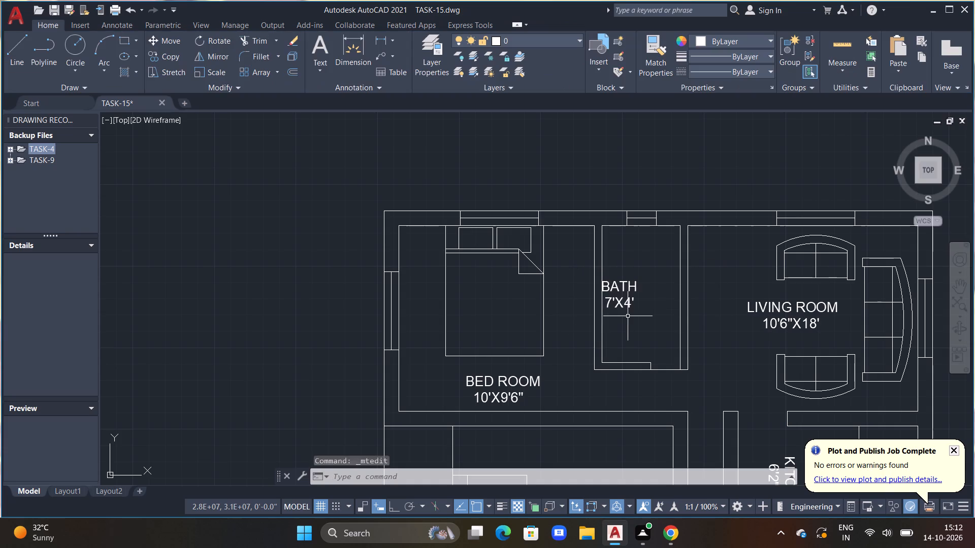
Move the upper BATH label slightly right so it sits centred between the bathroom walls.
left_click(625, 298)
key("m")
key("space")
left_click_drag(711, 364, 712, 364)
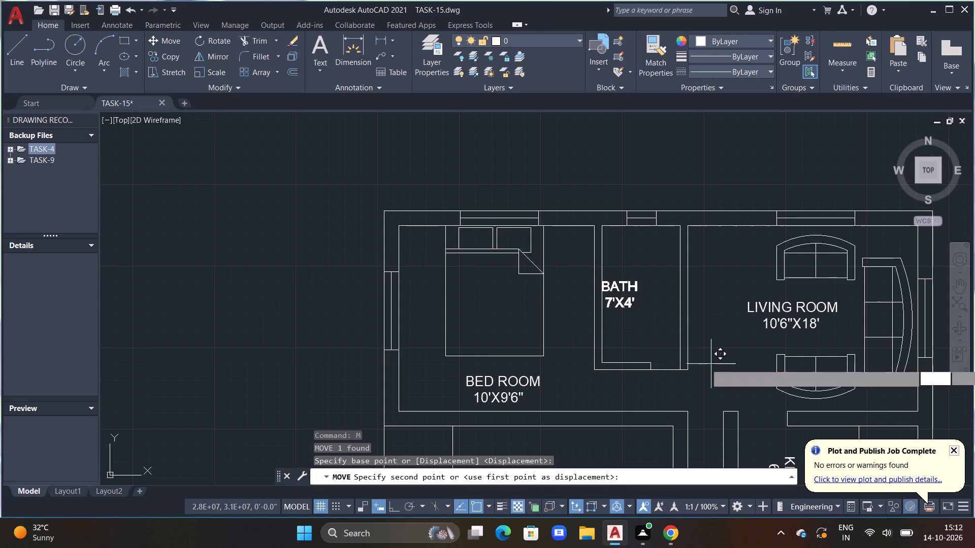
left_click_drag(712, 364, 722, 358)
left_click(732, 366)
Replace the BED ROOM label text in the room with the sink and stove counter, below the upper bedroom, with KITCHEN.
scroll(730, 375, "down", 2)
middle_click_drag(707, 402, 646, 272)
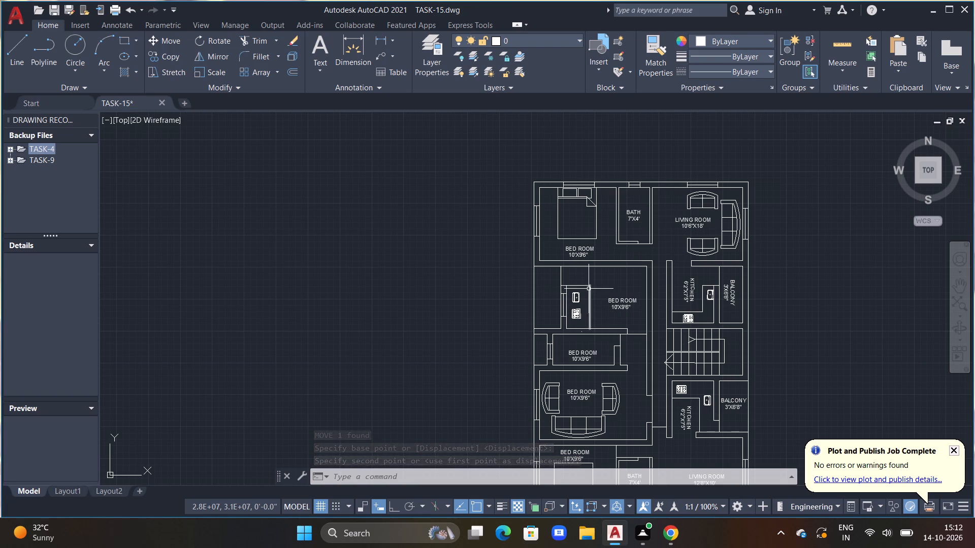
double_click(615, 300)
scroll(632, 302, "up", 3)
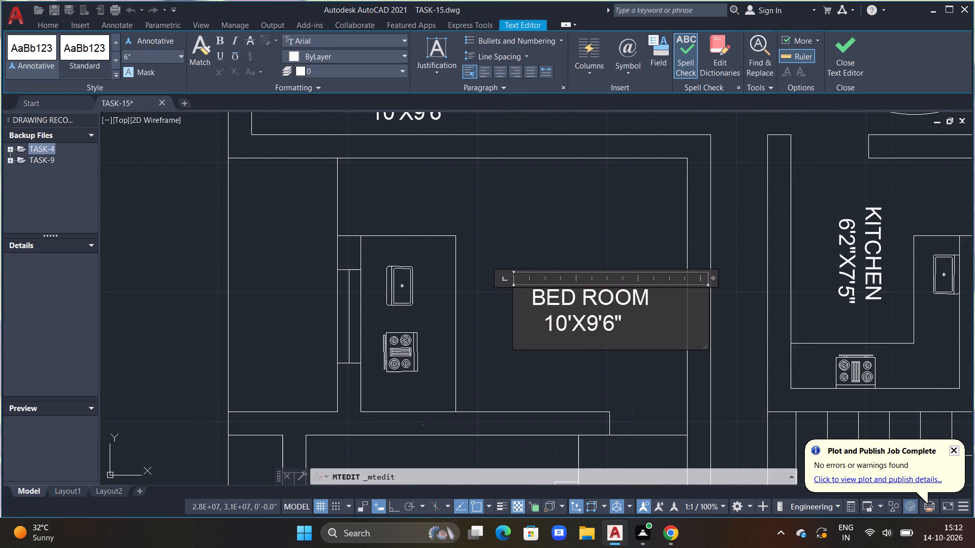
left_click_drag(630, 319, 531, 299)
key("BackSpace")
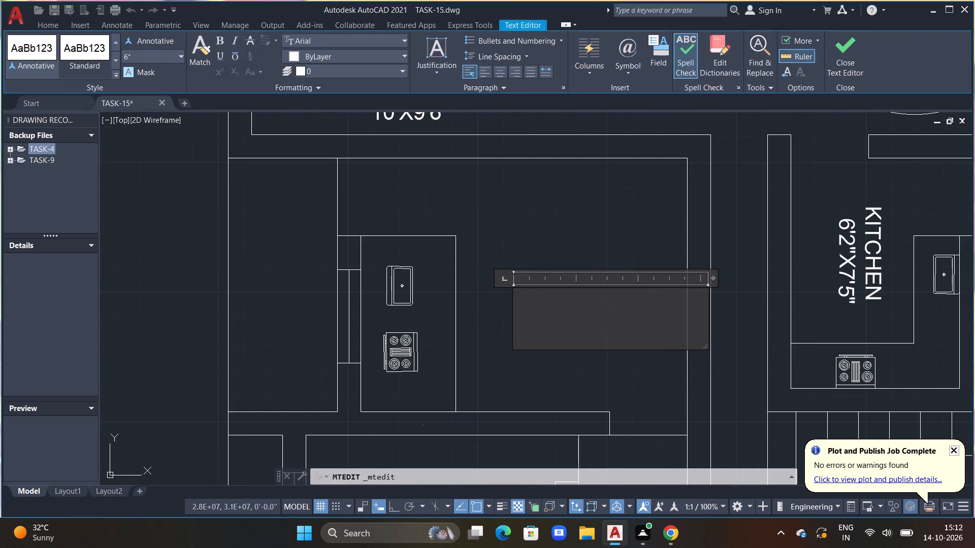
key("space")
type("KITCHEN")
key("Return")
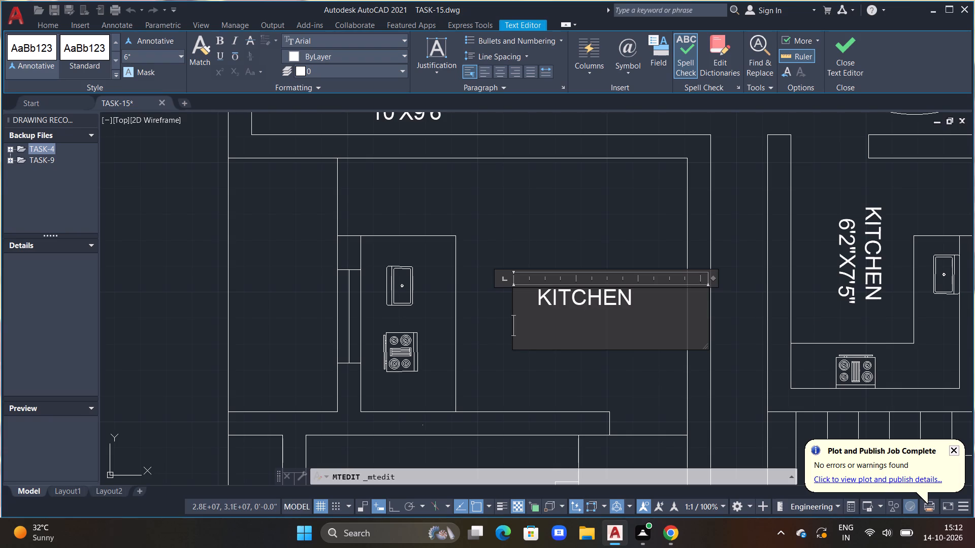
Add the indented size line 10'4"X8'2" beneath KITCHEN and finish editing the label.
key("space")
key("space")
key("space")
type("10'")
type("4\"X")
key("5")
key("BackSpace")
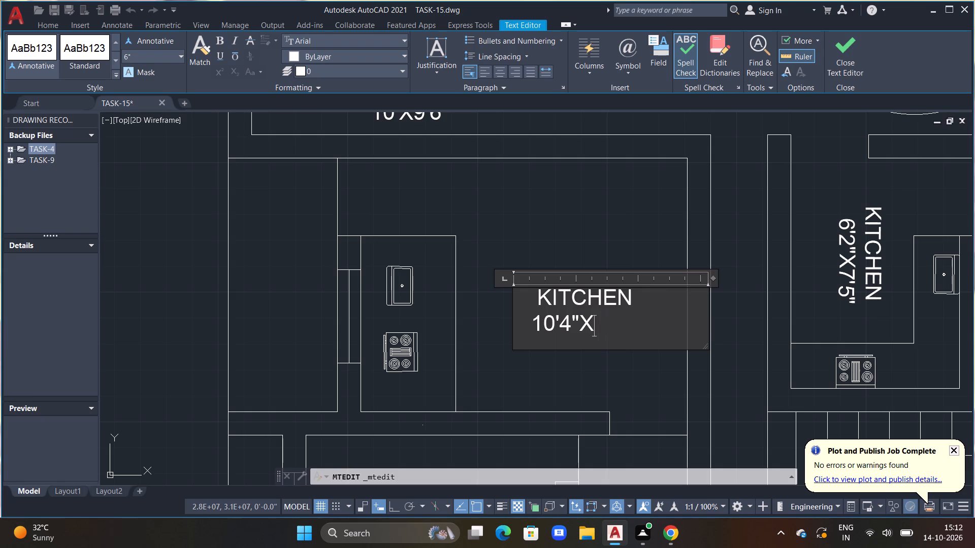
type("8'")
type("2\"")
left_click(531, 331)
key("space")
left_click(463, 323)
Move the 10'4"X8'2" KITCHEN label slightly left and up so it sits between the counter and the room's right wall.
left_click(562, 292)
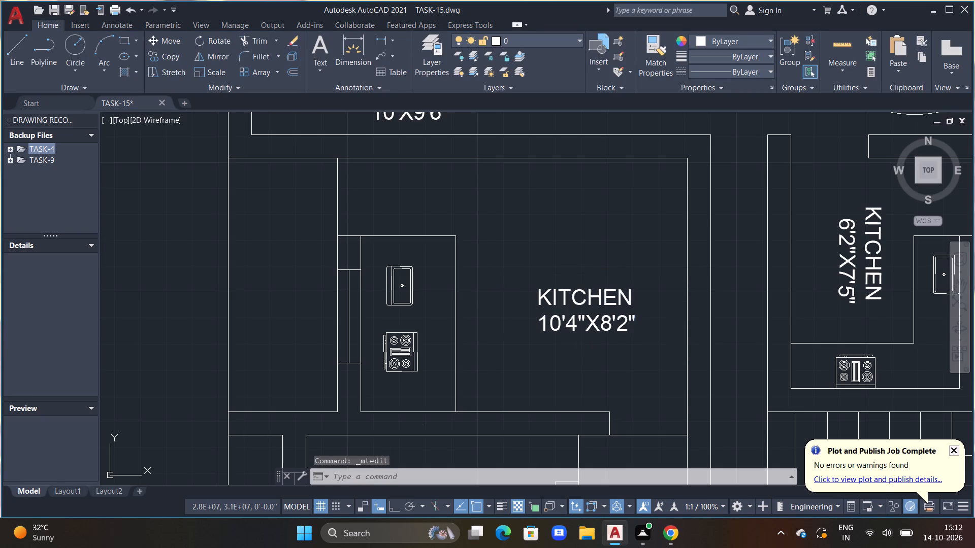
type("M")
key("space")
left_click_drag(466, 303, 469, 308)
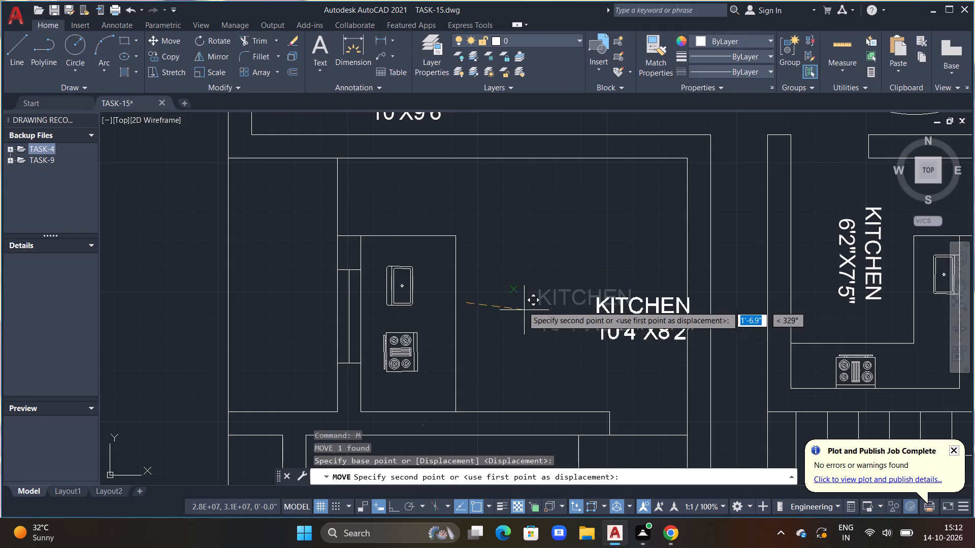
left_click(449, 275)
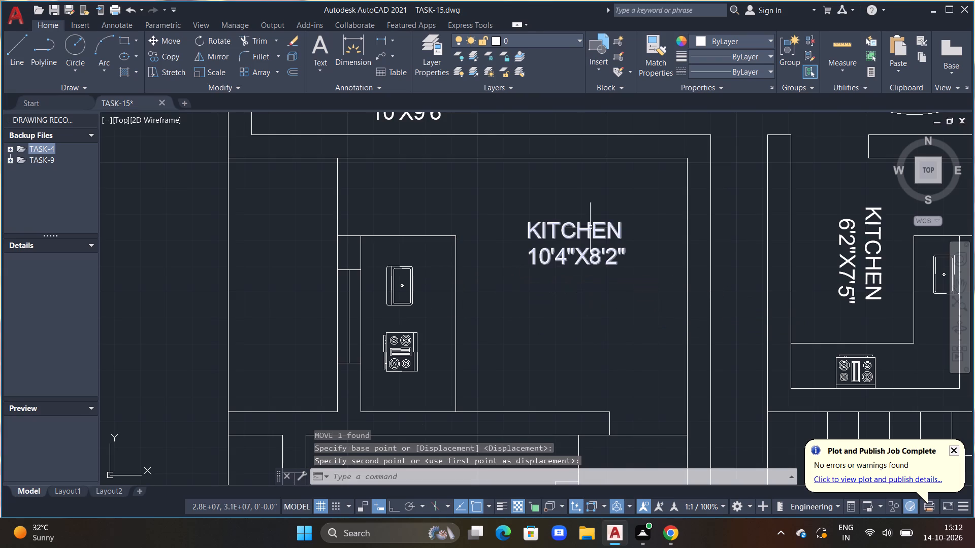
left_click_drag(591, 227, 589, 232)
key("m")
key("space")
left_click_drag(629, 359, 610, 402)
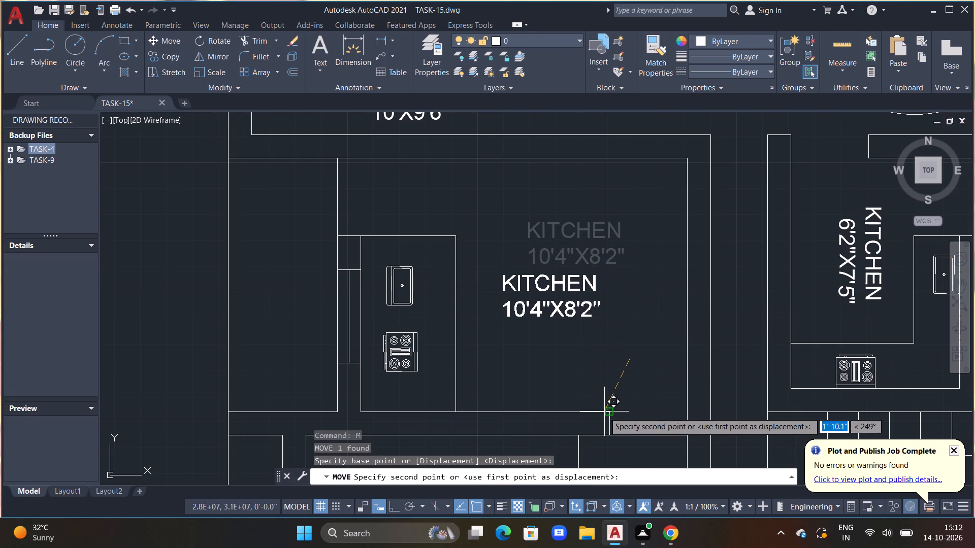
left_click(614, 404)
Copy the vertical BALCONY 3'X6'8" label straight across into the narrow space left of the 10'4"X8'2" kitchen.
scroll(590, 374, "down", 1)
middle_click_drag(533, 363, 673, 338)
scroll(641, 325, "down", 1)
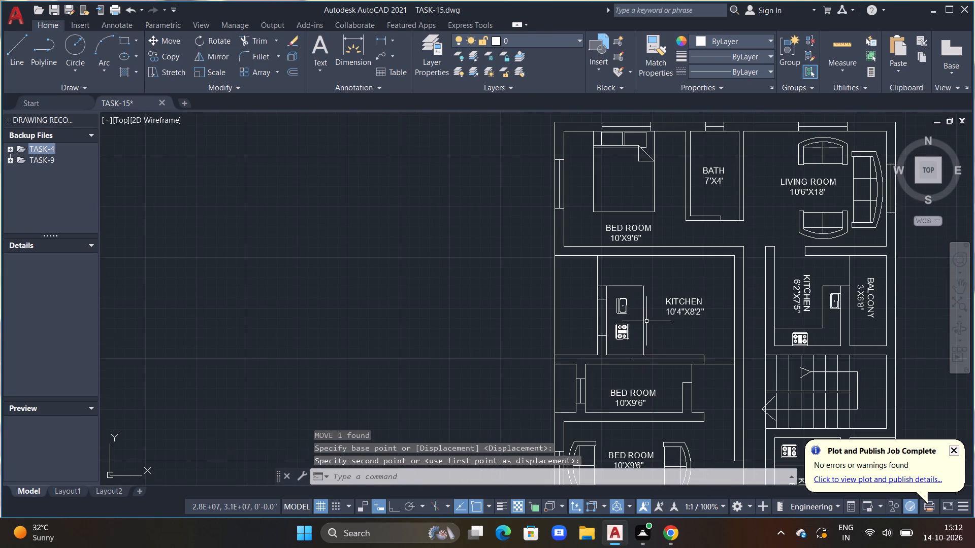
middle_click_drag(646, 321, 582, 335)
scroll(797, 311, "down", 1)
middle_click_drag(739, 318, 675, 315)
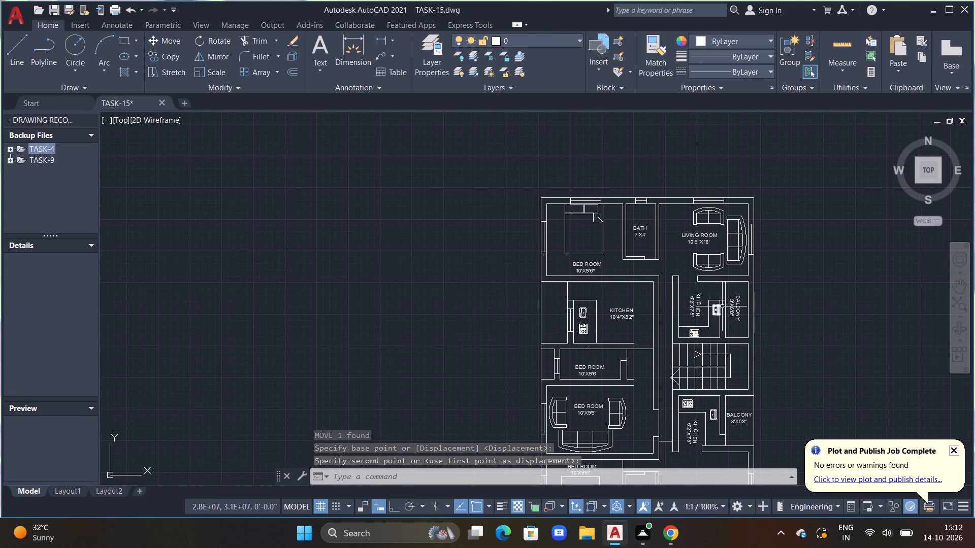
left_click(729, 306)
type("CO M")
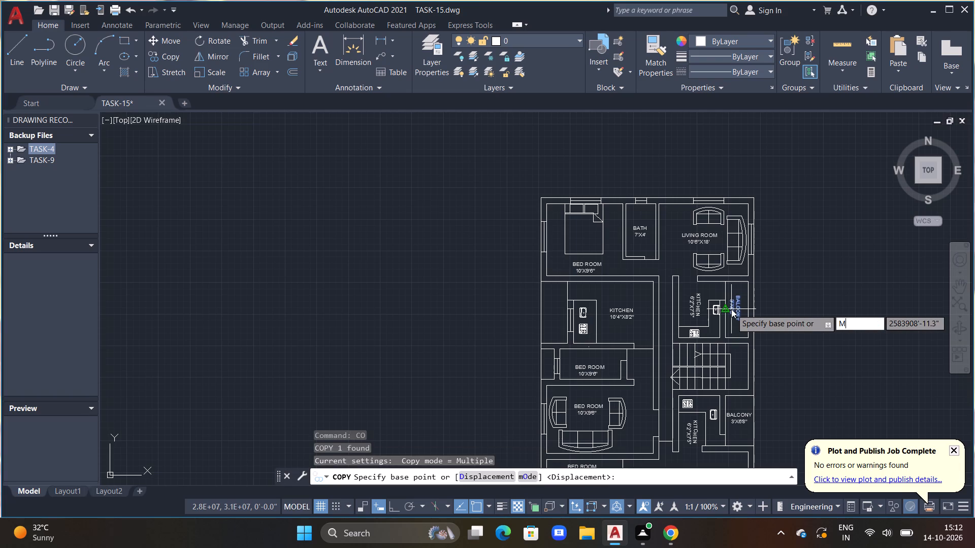
key("space")
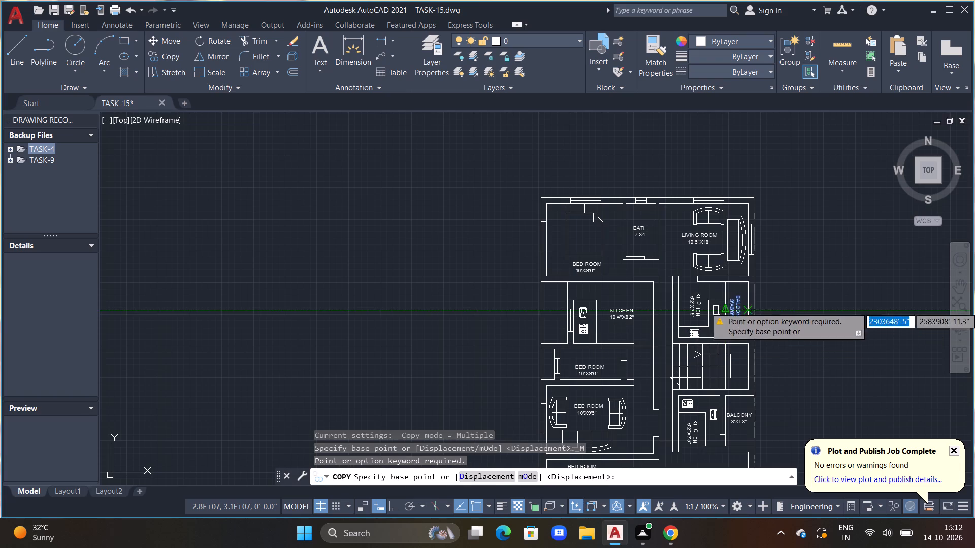
left_click_drag(745, 307, 730, 307)
scroll(588, 305, "up", 1)
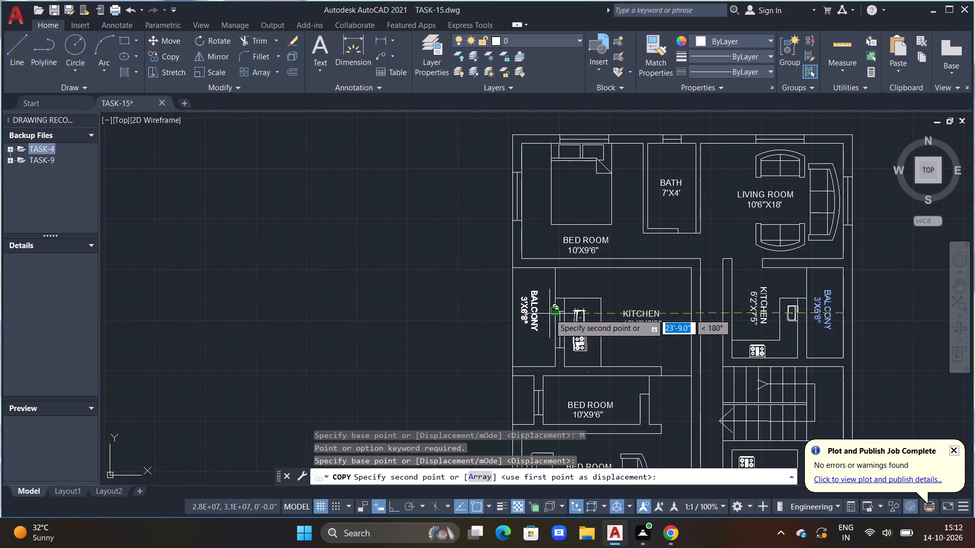
left_click(549, 318)
scroll(572, 341, "down", 2)
key("Escape")
Replace the BED ROOM label text in the small room directly below the 10'4"X8'2" kitchen with BATH.
middle_click_drag(618, 375, 621, 375)
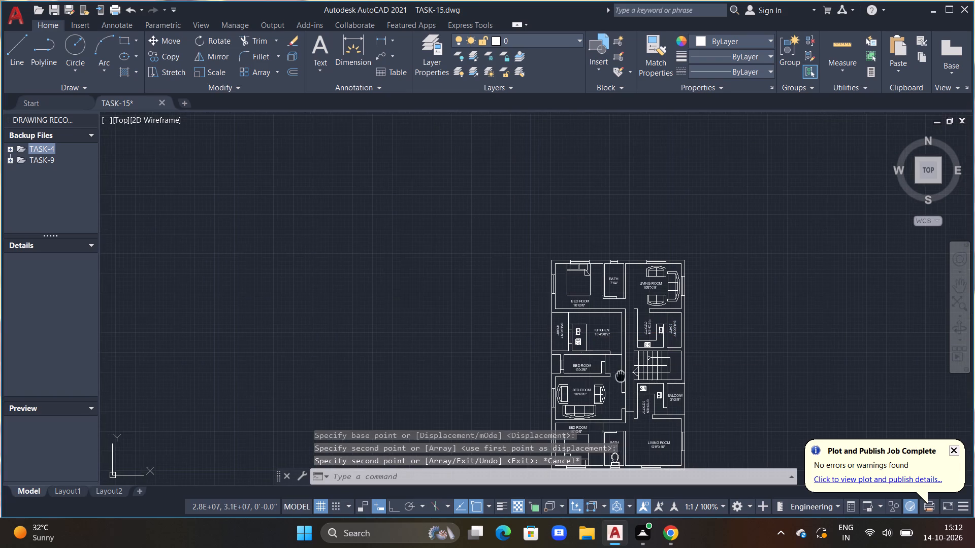
middle_click_drag(621, 375, 604, 287)
middle_click_drag(592, 287, 590, 262)
scroll(591, 248, "up", 2)
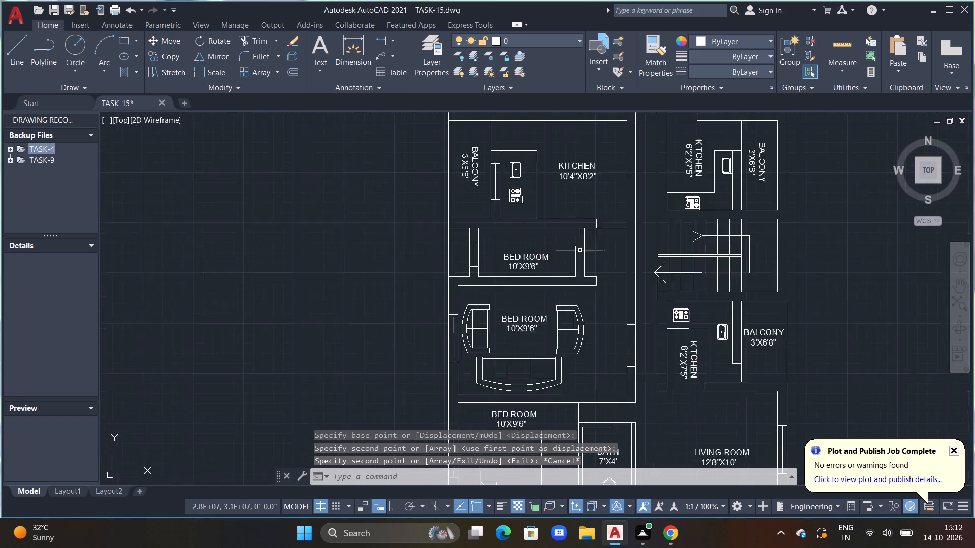
scroll(580, 250, "up", 1)
double_click(518, 259)
left_click_drag(508, 277, 491, 277)
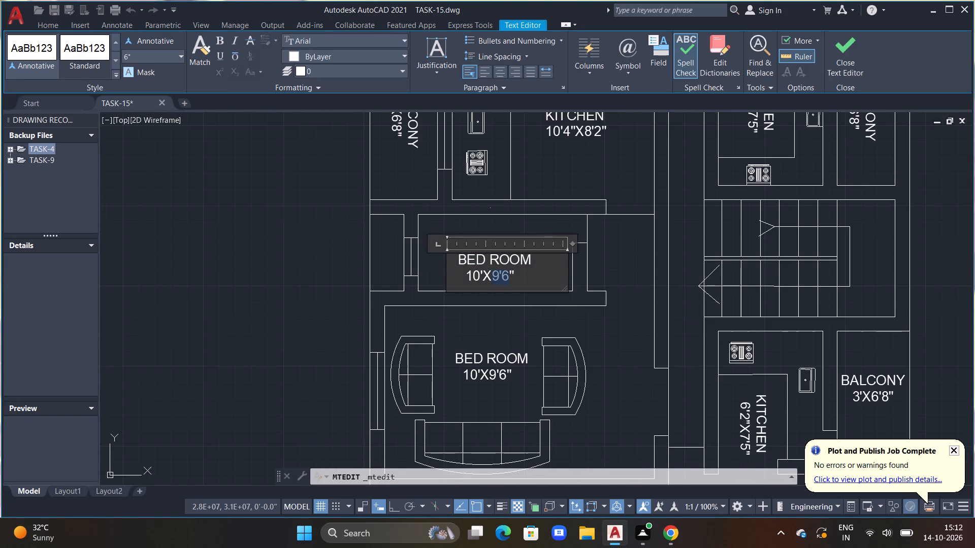
left_click_drag(491, 277, 463, 263)
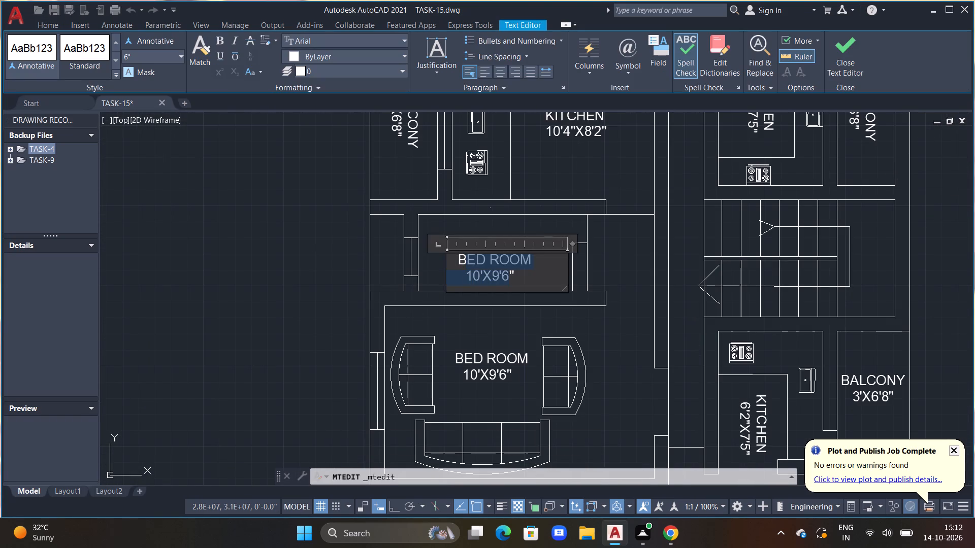
key("BackSpace")
type("BA")
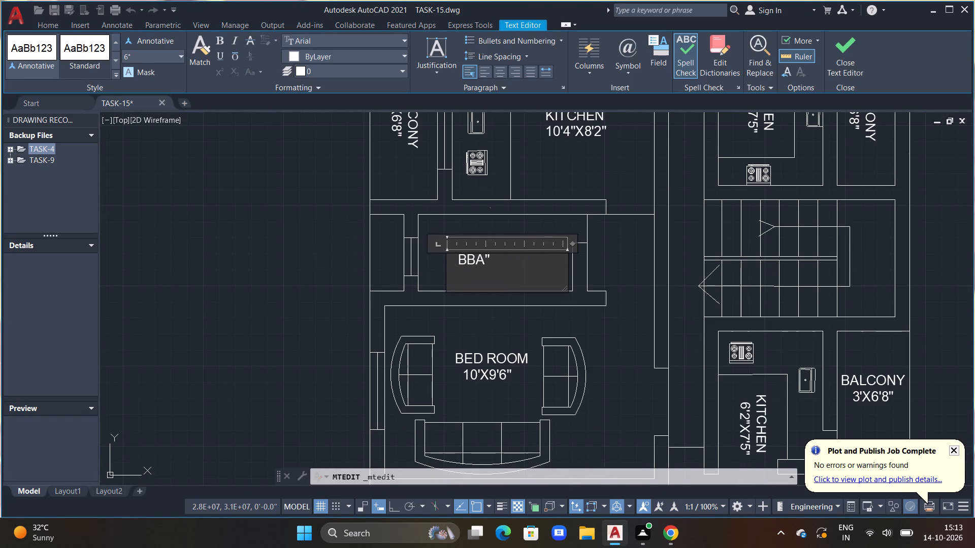
key("BackSpace")
key("BackSpace")
key("BackSpace")
key("space")
type("BATH")
Add the indented size line 7'X4' beneath BATH and finish editing the label.
key("Return")
key("space")
key("space")
key("space")
key("space")
key("space")
key("space")
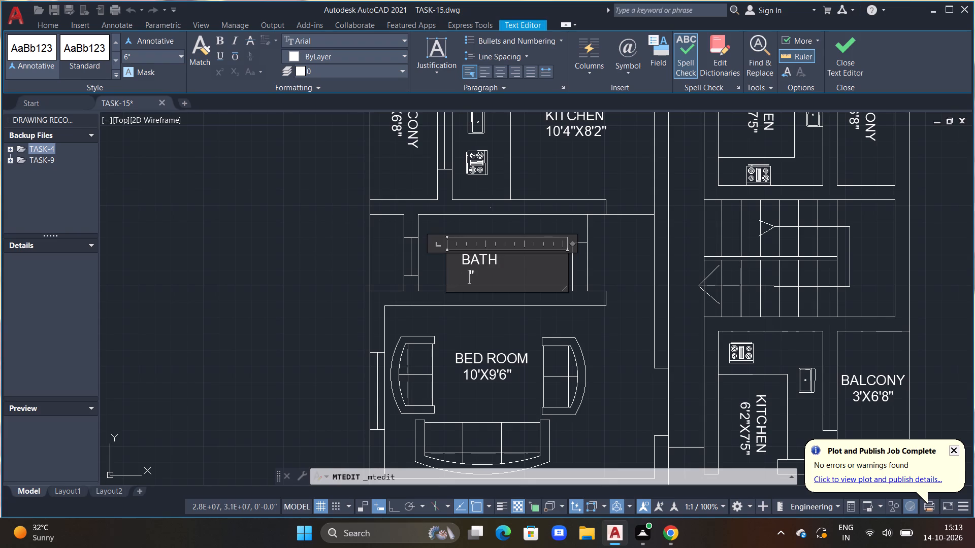
type("7'X4")
key("Right")
key("Right")
key("BackSpace")
key("apostrophe")
left_click(317, 325)
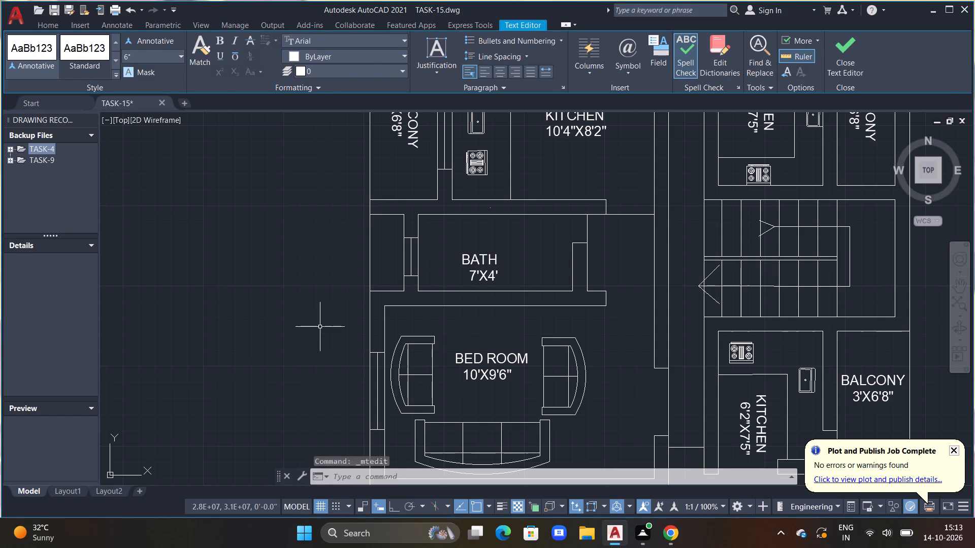
Move the BATH label below the kitchen slightly up so it sits midway between the room's upper and lower walls.
left_click(487, 258)
type("M")
key("space")
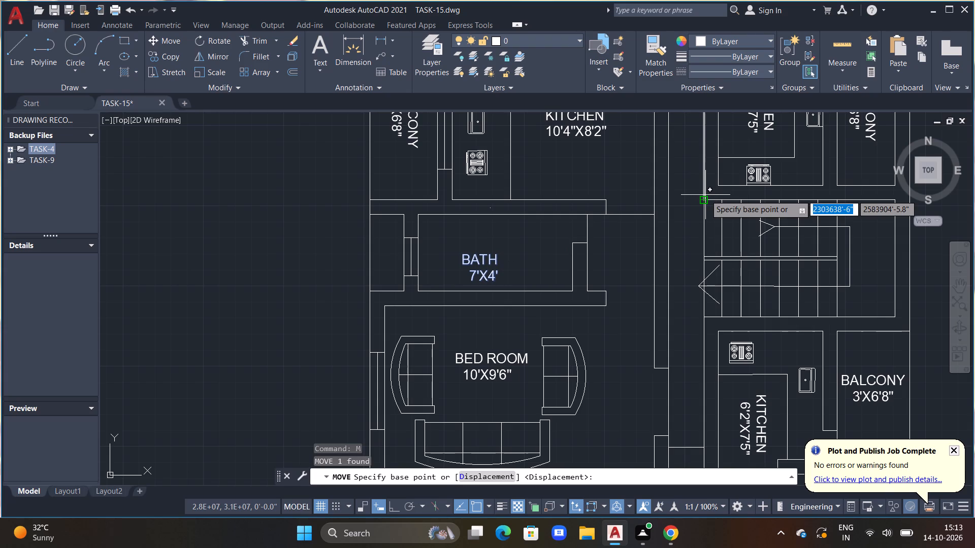
left_click_drag(711, 193, 713, 174)
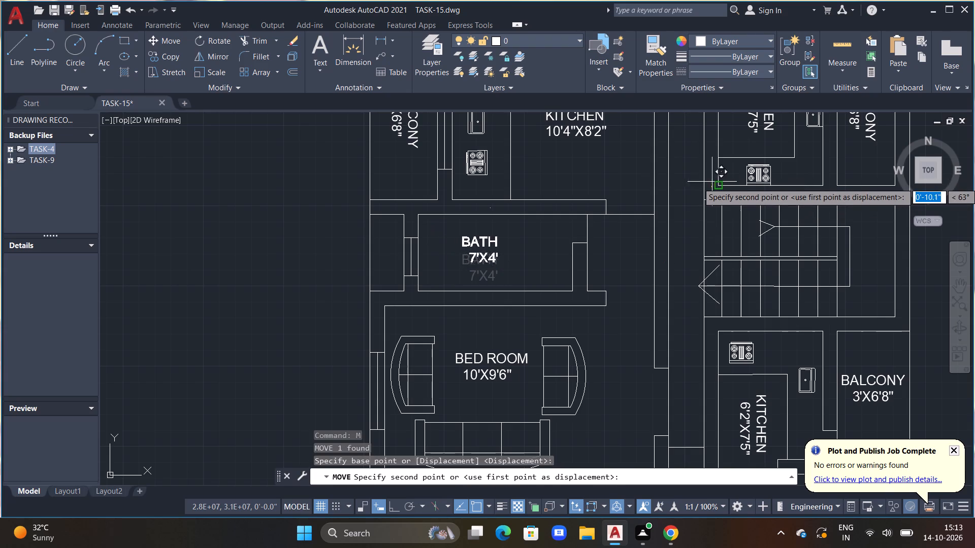
left_click(721, 179)
Replace the BED ROOM label text between the sofas in the room below the middle bath with LIVING ROOM.
scroll(728, 195, "down", 2)
middle_click_drag(643, 280, 641, 275)
scroll(636, 256, "up", 1)
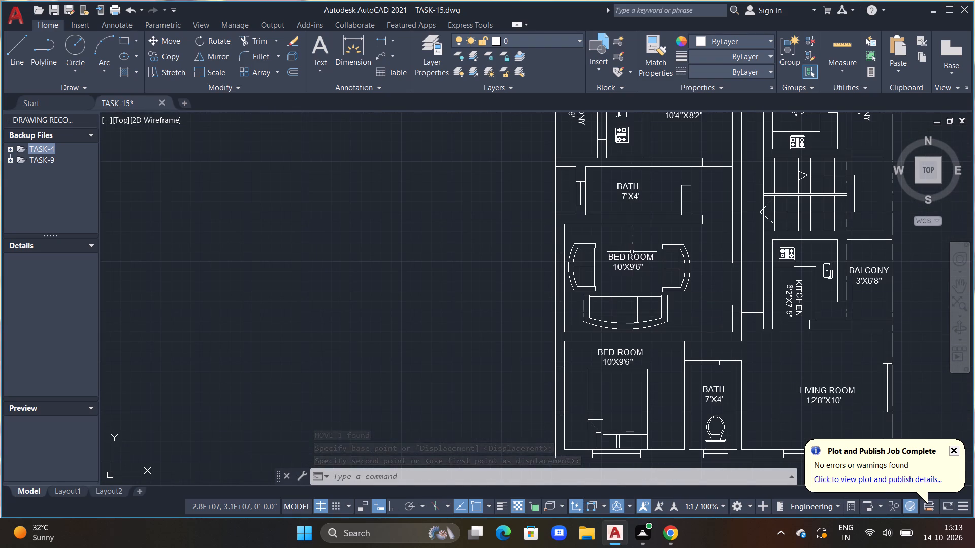
double_click(645, 253)
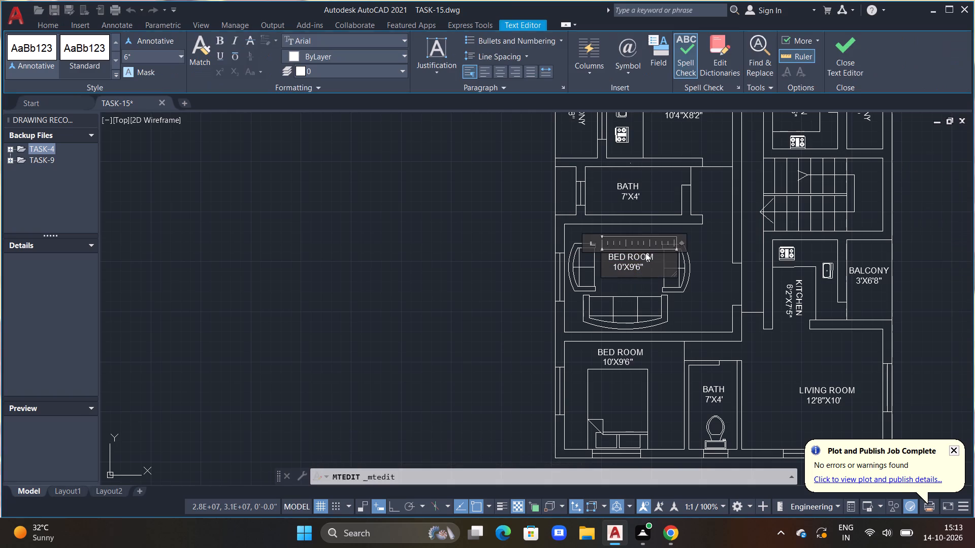
scroll(647, 265, "up", 3)
left_click_drag(639, 263, 480, 216)
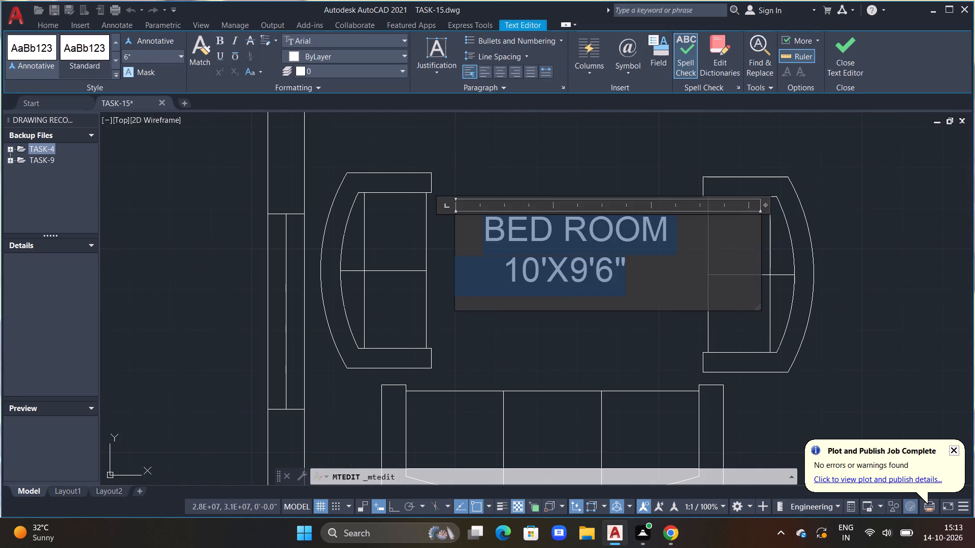
key("BackSpace")
key("space")
type("LIVING ROOM")
key("Return")
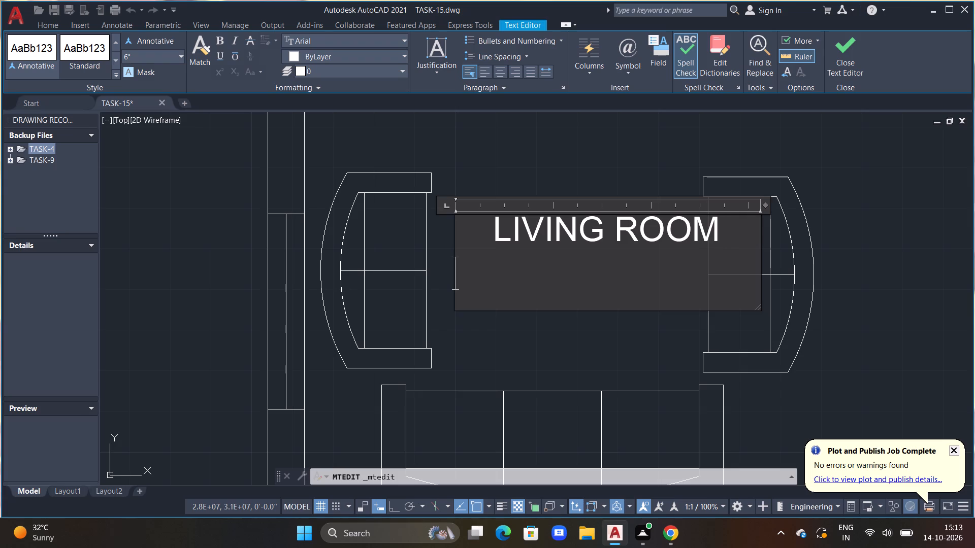
Add the indented size line 9'X9' beneath LIVING ROOM and finish editing the label.
key("space")
key("space")
key("space")
key("space")
key("space")
key("space")
key("space")
key("space")
type("9'")
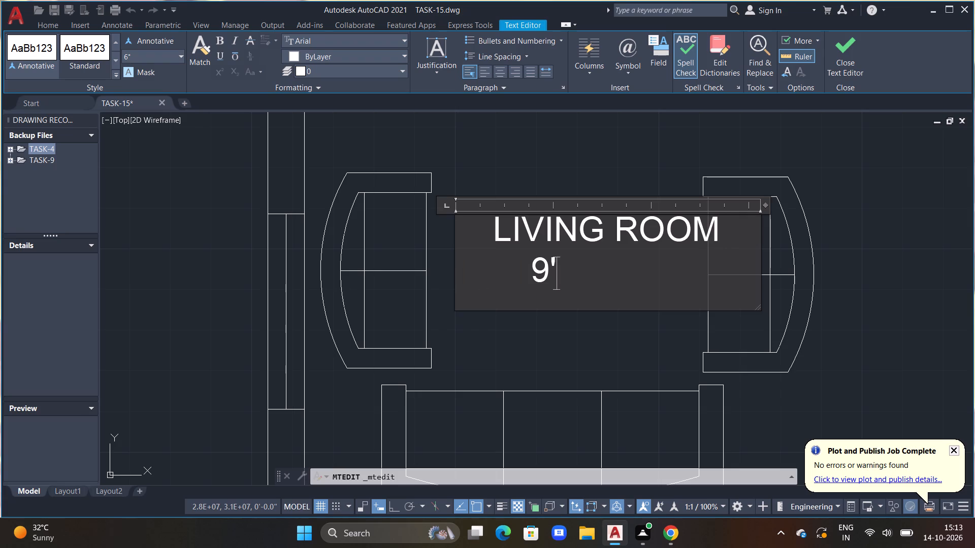
key("x")
type("9'")
key("Left")
key("Left")
key("Left")
key("Left")
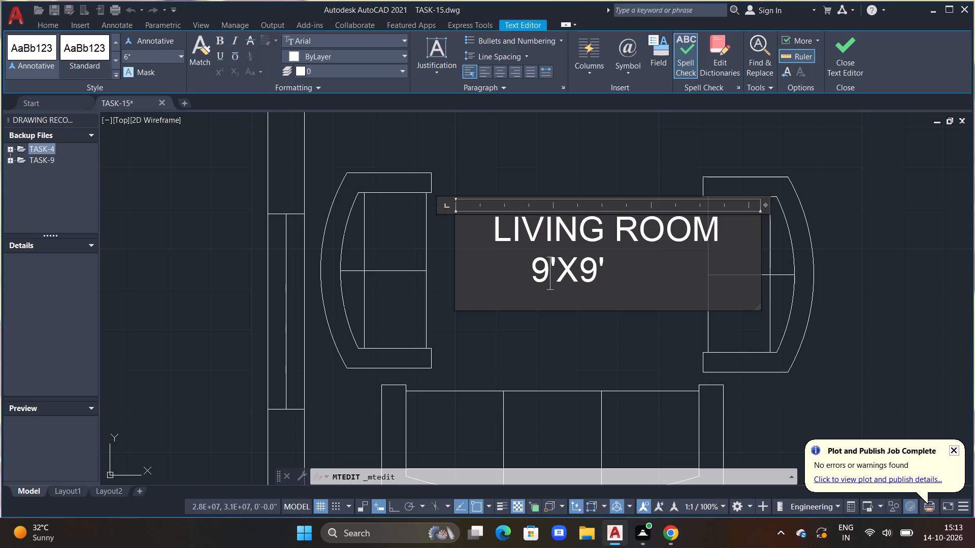
key("Left")
key("space")
key("space")
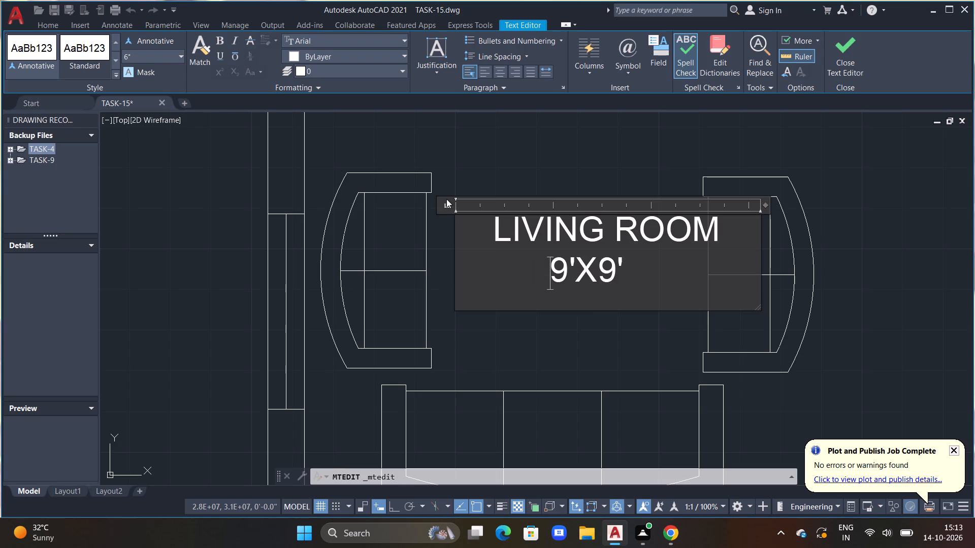
left_click(615, 179)
Move the 9'X9' LIVING ROOM label so it sits midway between the two facing sofas.
left_click_drag(537, 222, 543, 224)
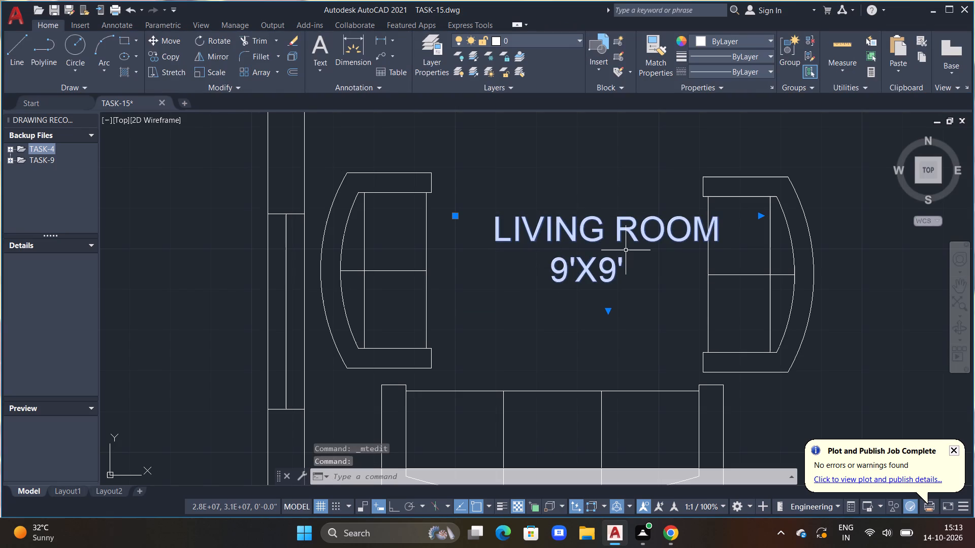
type("M")
key("space")
left_click_drag(579, 250, 578, 251)
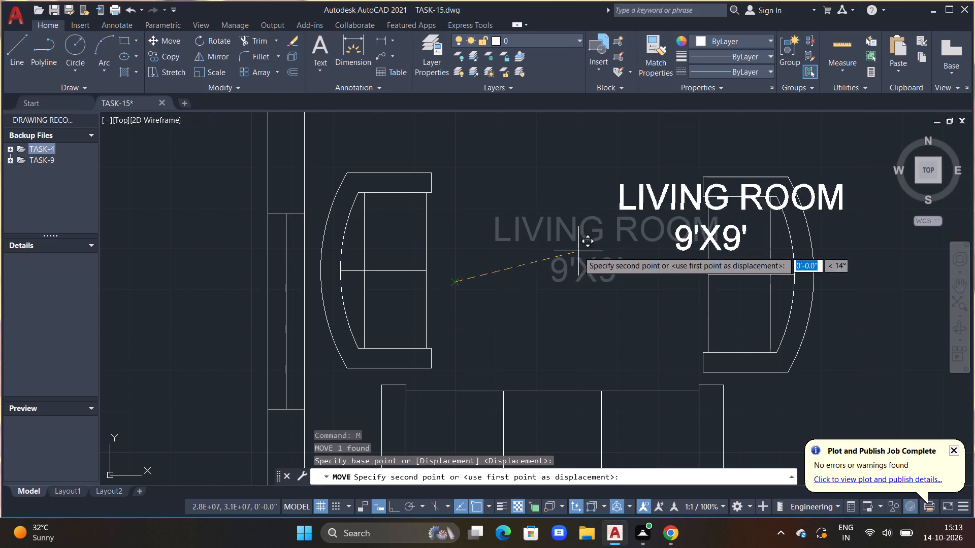
left_click_drag(578, 251, 569, 258)
left_click(417, 287)
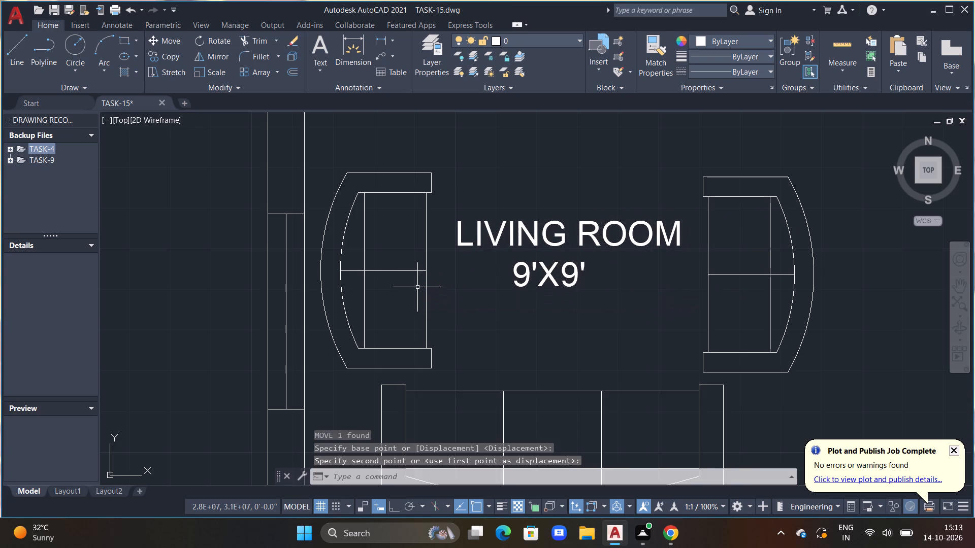
Examine the room labels and wall openings across the whole floor plan, from the lower rooms up to the top.
scroll(605, 254, "down", 2)
middle_click_drag(599, 310, 564, 278)
middle_click_drag(559, 376, 572, 303)
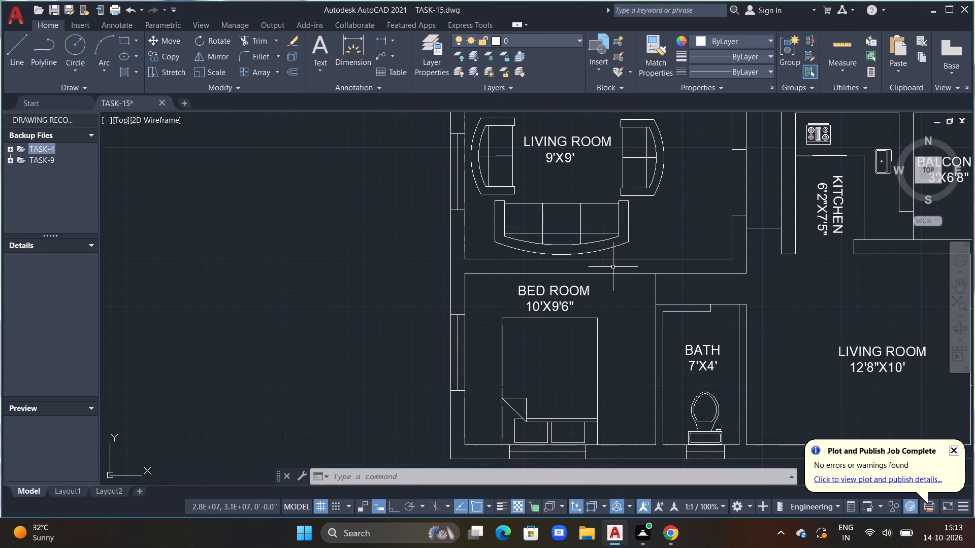
middle_click_drag(613, 271, 533, 126)
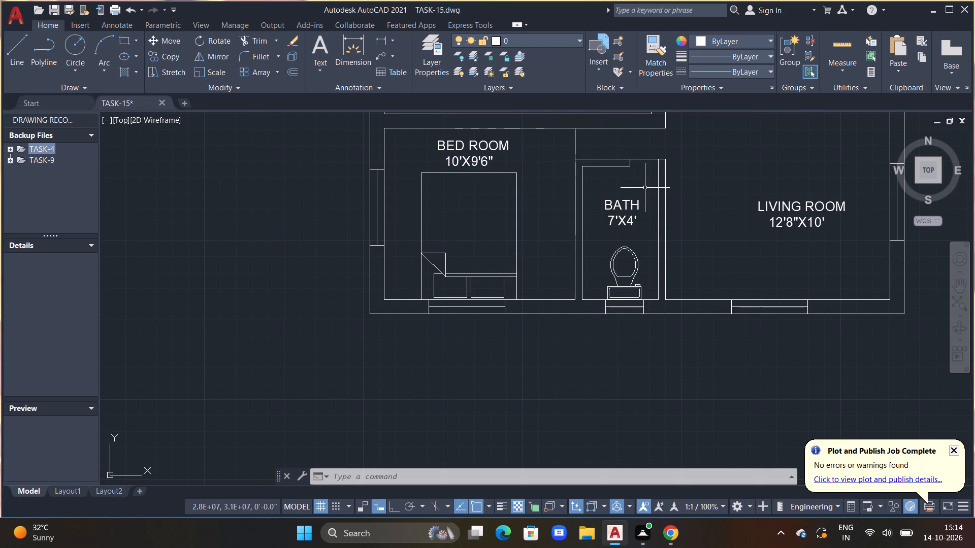
scroll(629, 221, "down", 1)
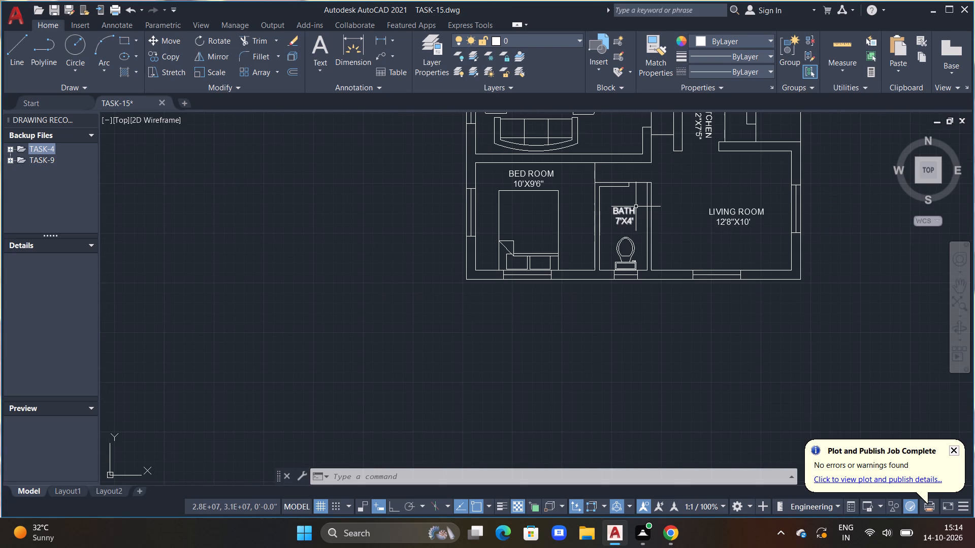
scroll(645, 201, "down", 1)
middle_click_drag(649, 204, 543, 218)
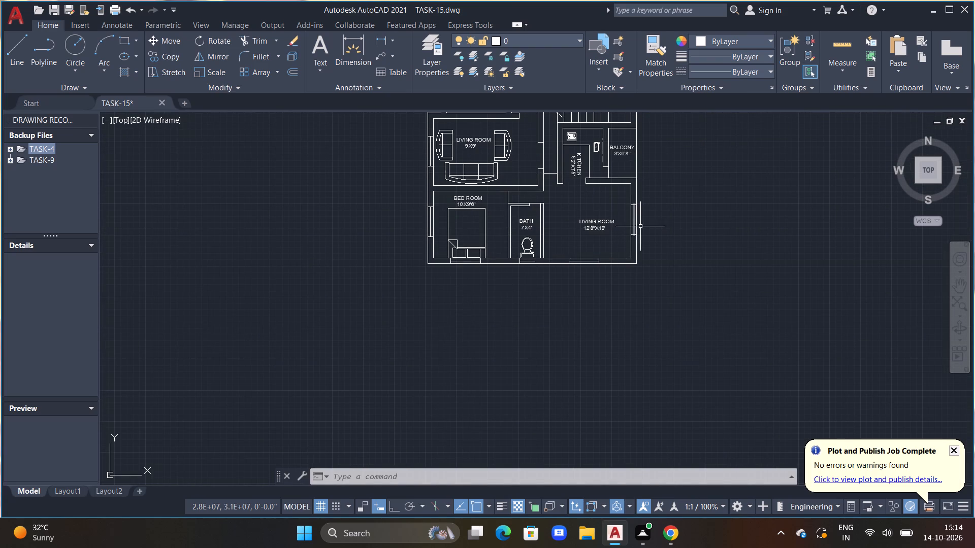
scroll(662, 217, "down", 1)
middle_click_drag(623, 185, 546, 286)
middle_click_drag(547, 215, 545, 265)
scroll(546, 257, "up", 2)
scroll(420, 53, "down", 2)
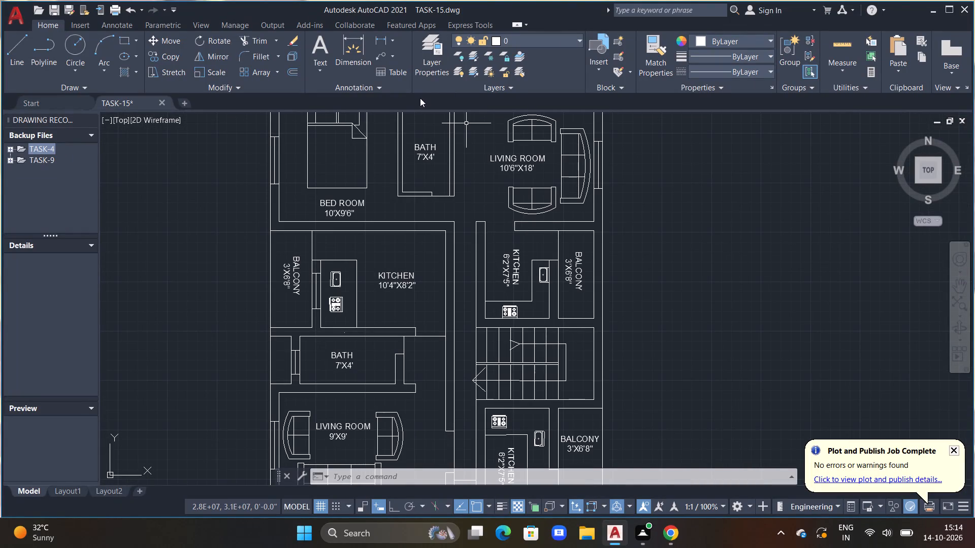
middle_click_drag(425, 165, 413, 211)
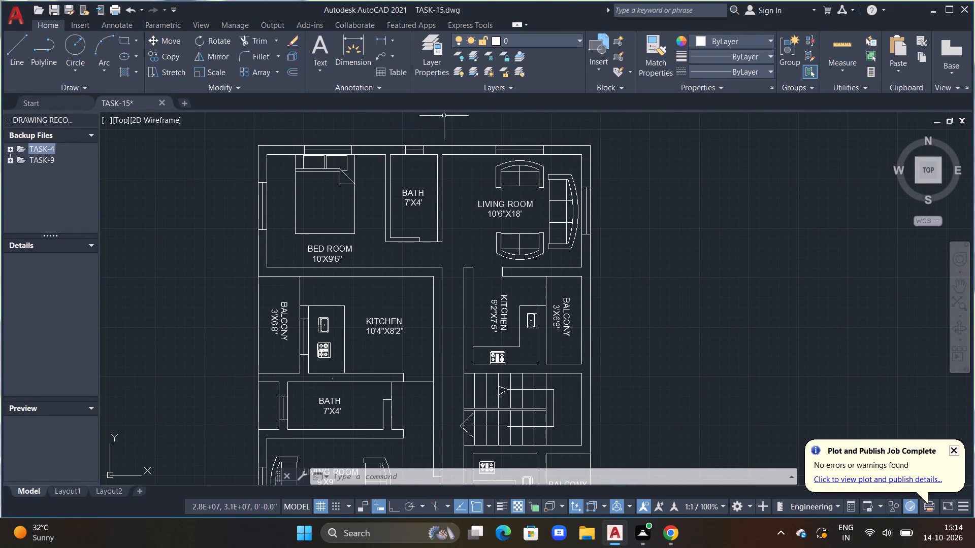
Draw a vertical line from below the top bath's left inner wall face down across the upper line of the bedroom's lower wall.
type("L")
key("space")
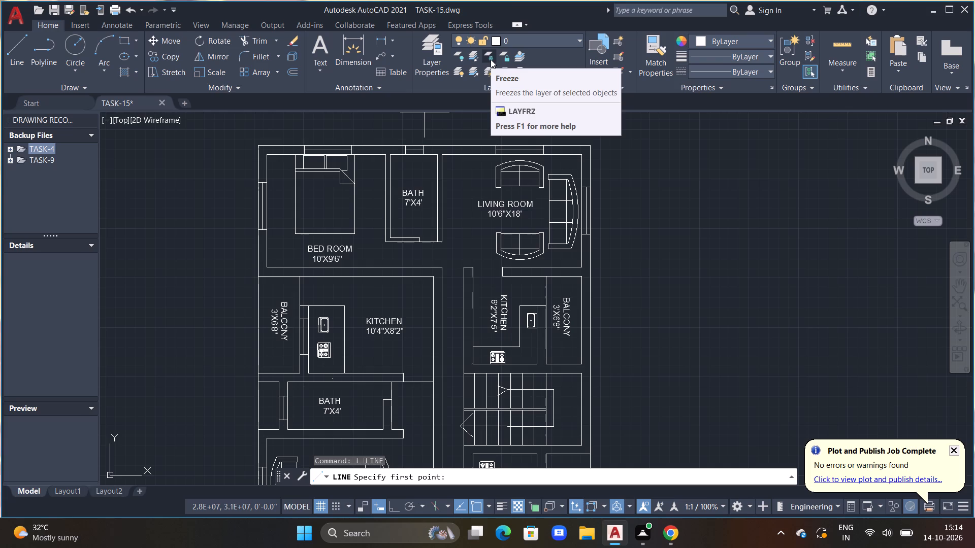
scroll(482, 66, "up", 2)
scroll(388, 193, "up", 2)
middle_click_drag(388, 194, 403, 185)
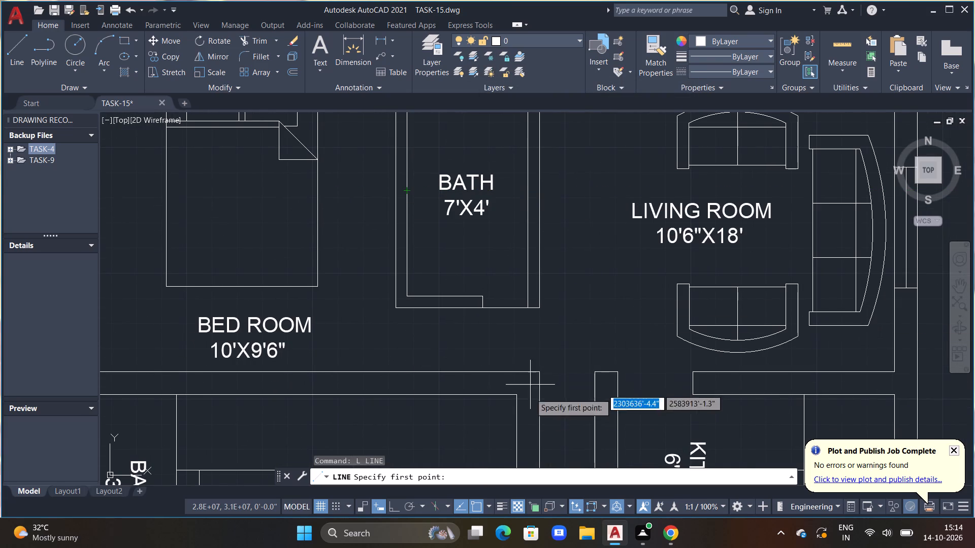
left_click(410, 308)
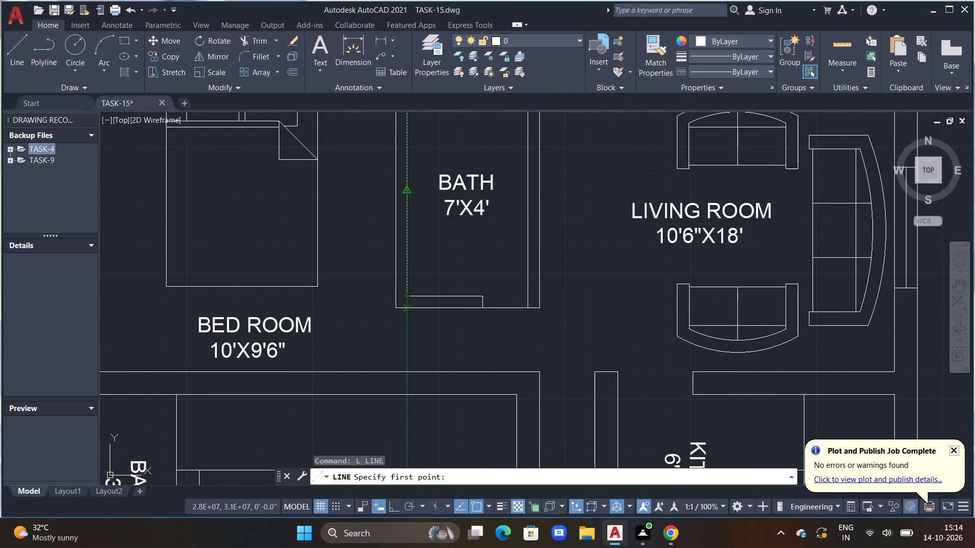
key("F8")
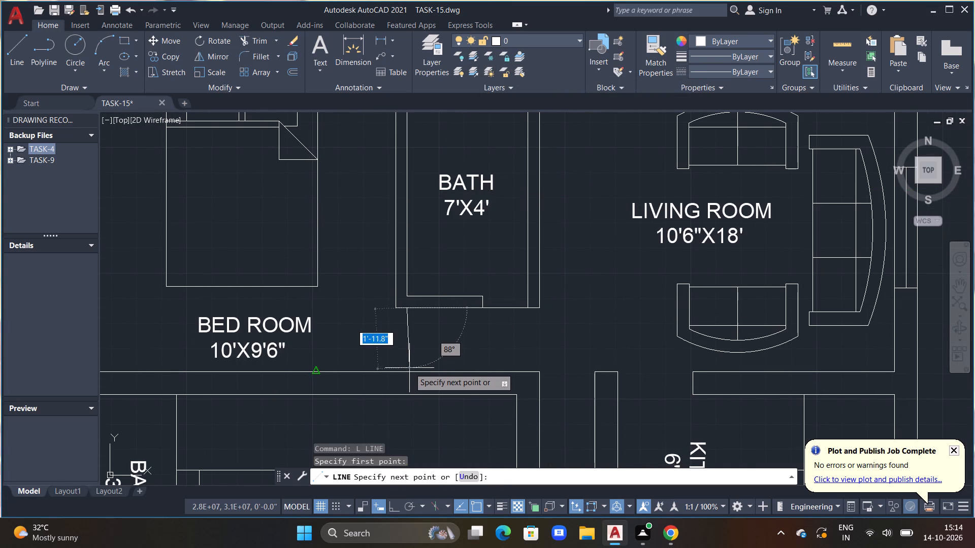
scroll(412, 371, "up", 3)
left_click(378, 408)
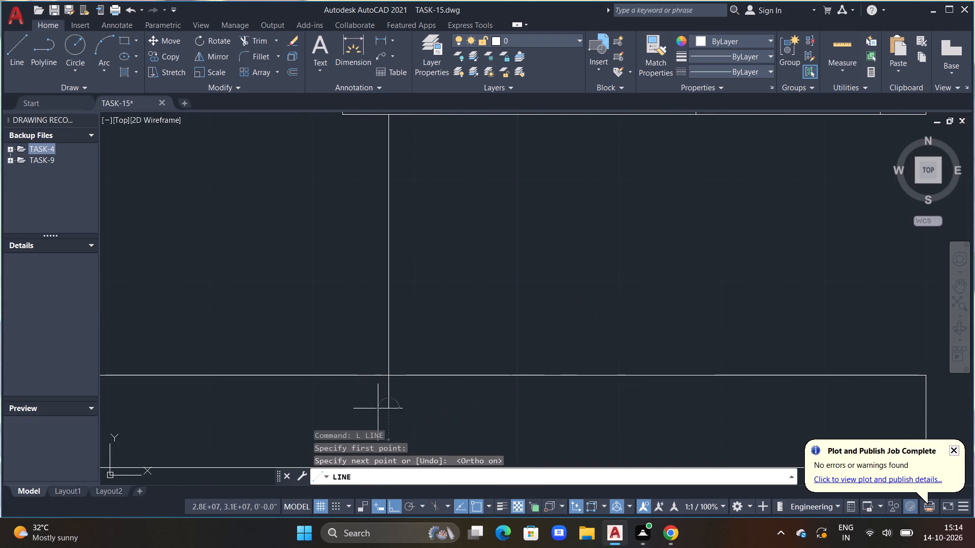
key("Escape")
Trim the part of the vertical line that extends below the upper line of the bedroom's lower wall.
key("t")
key("r")
key("space")
left_click_drag(362, 396, 440, 394)
key("Escape")
Draw a horizontal line across the top of the passage between the two kitchens, joining the wall corners.
scroll(434, 378, "down", 3)
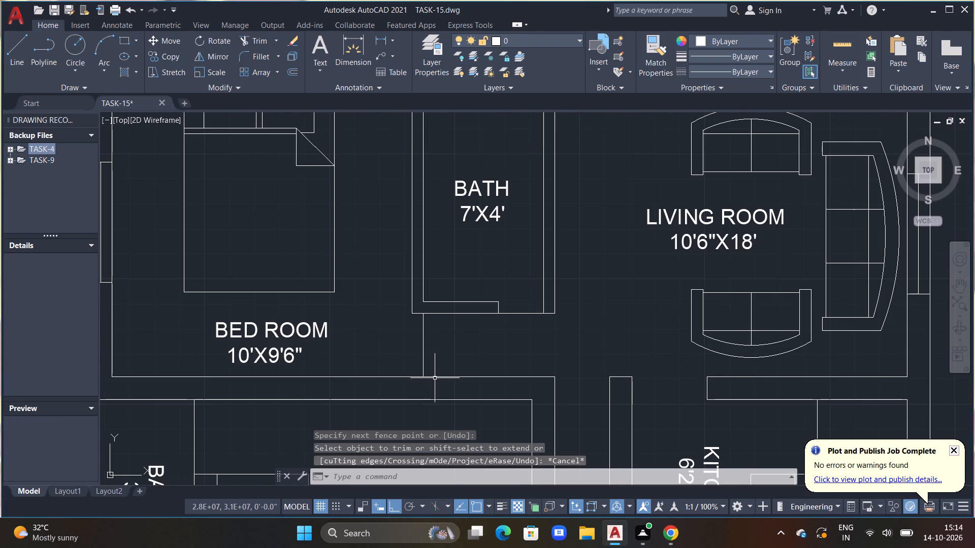
middle_click_drag(435, 378, 371, 352)
scroll(388, 373, "down", 1)
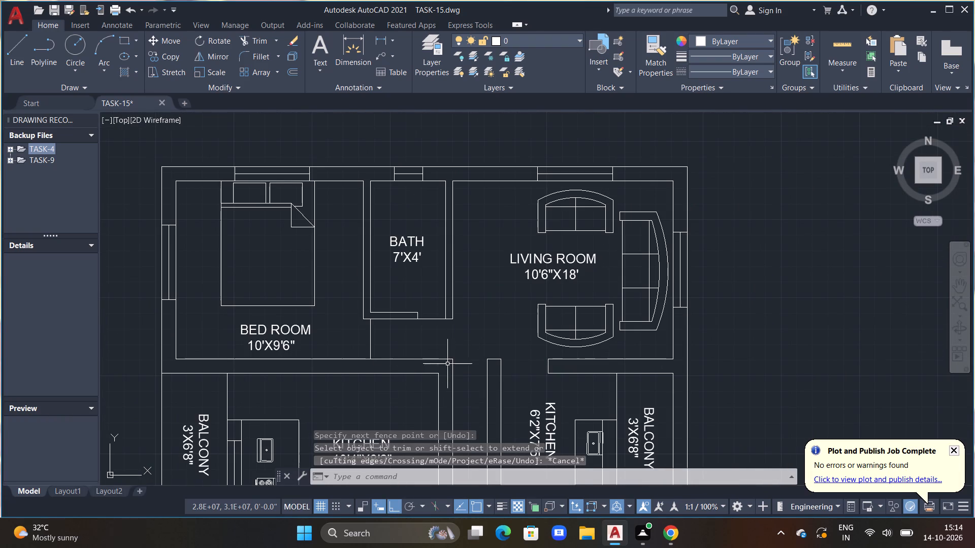
middle_click_drag(417, 315, 406, 304)
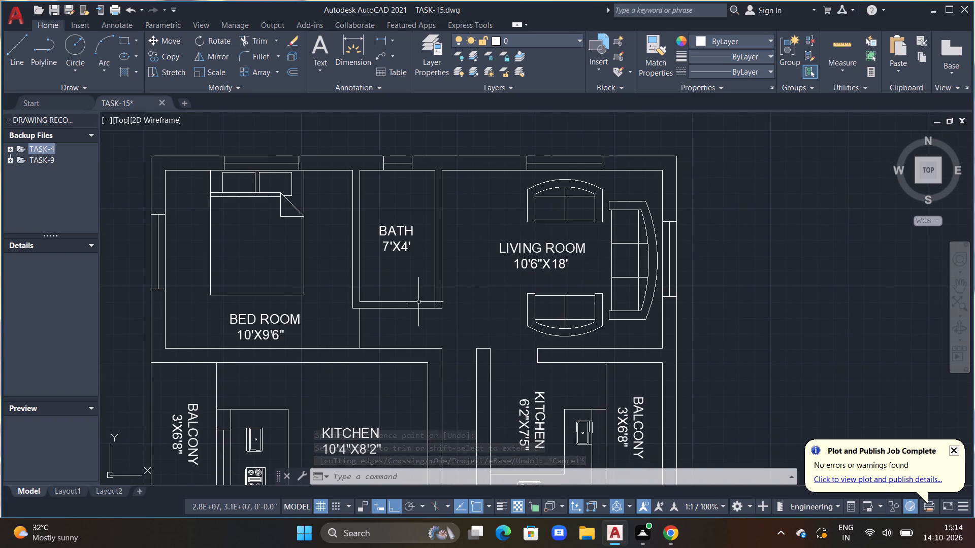
scroll(425, 304, "down", 2)
middle_click_drag(456, 355, 449, 281)
scroll(427, 288, "up", 1)
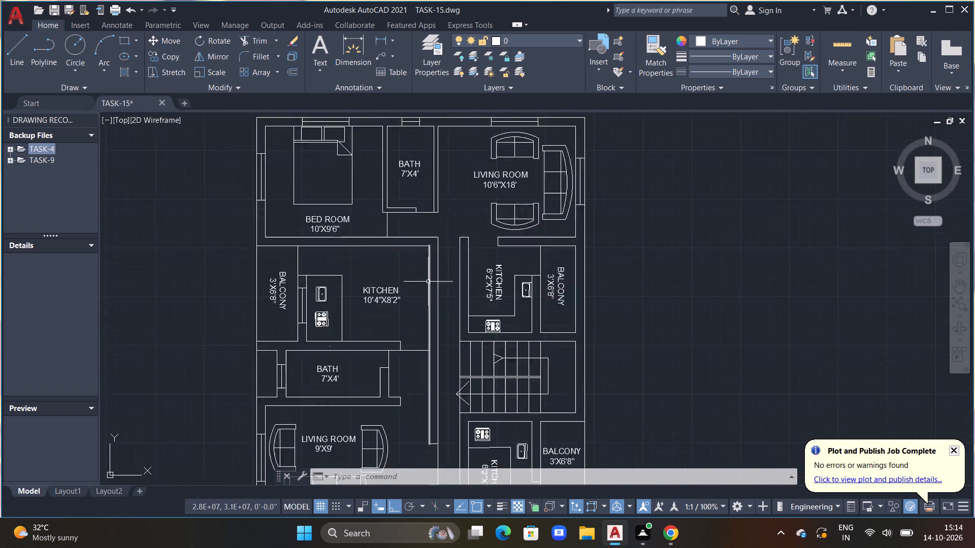
scroll(428, 281, "up", 1)
middle_click_drag(461, 263, 459, 301)
scroll(458, 273, "up", 2)
type("L")
key("space")
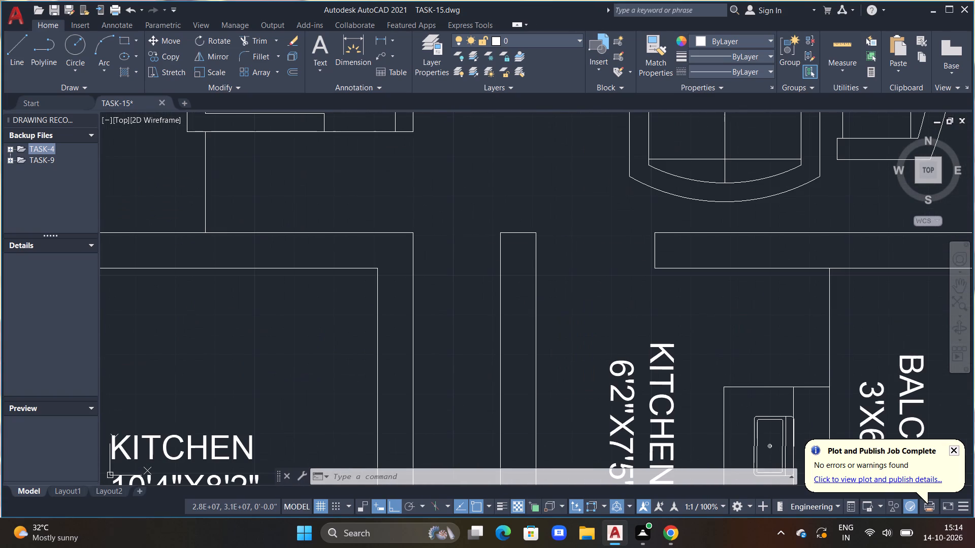
left_click_drag(412, 233, 418, 233)
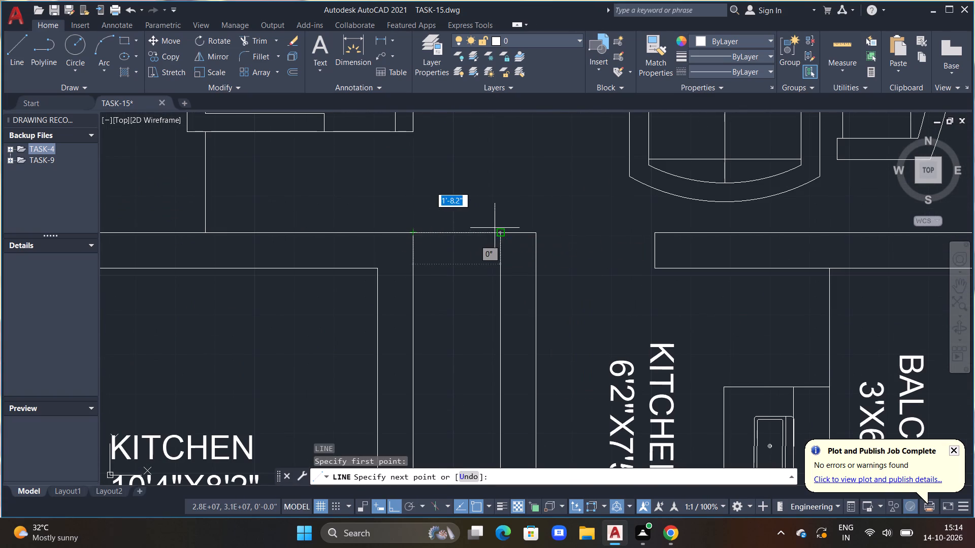
left_click(499, 233)
key("Escape")
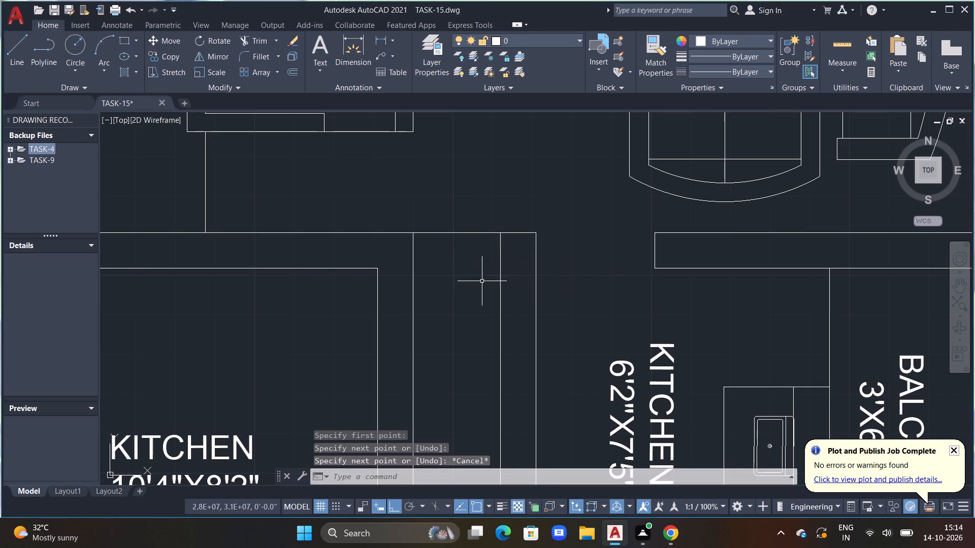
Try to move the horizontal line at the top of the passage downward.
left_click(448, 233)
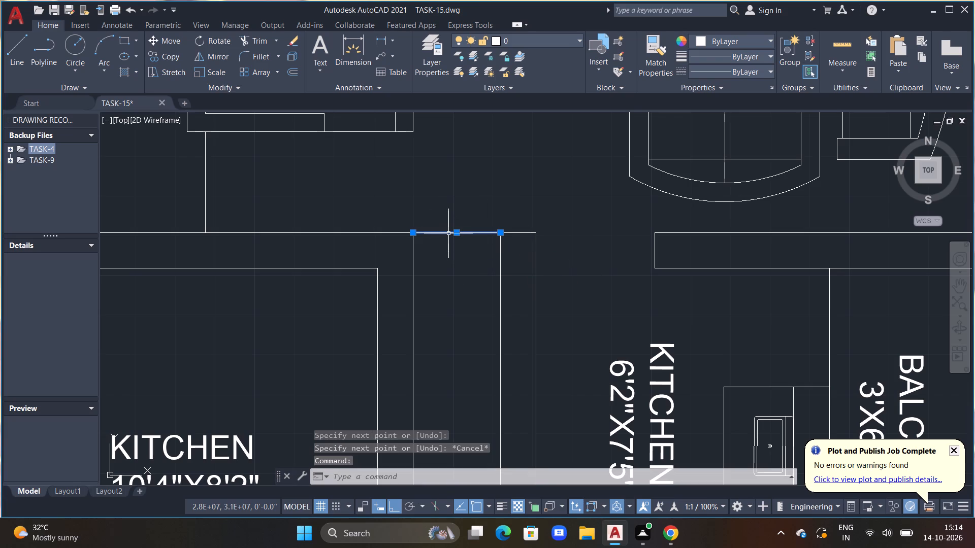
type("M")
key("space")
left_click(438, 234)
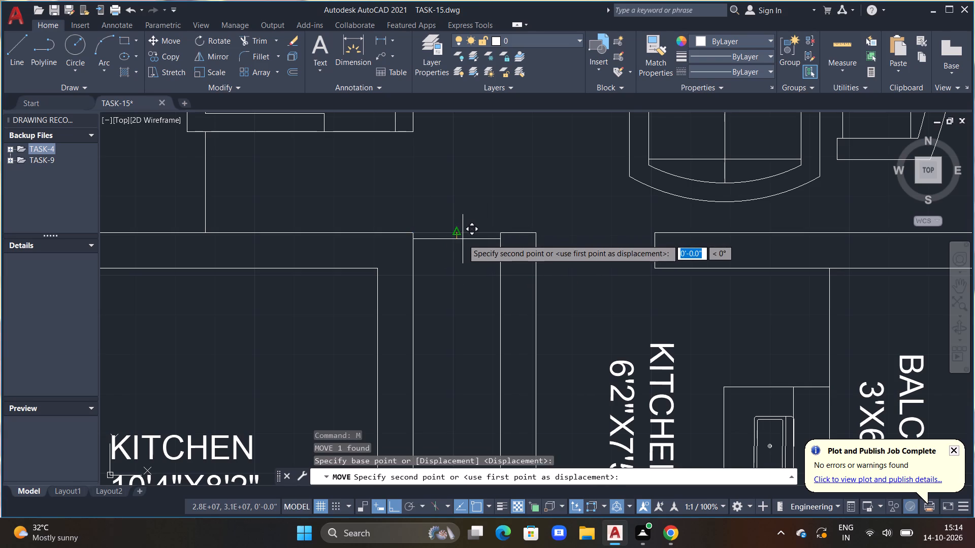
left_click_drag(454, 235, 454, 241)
Move the horizontal line straight down from the passage's top corners to a position inside the passage between the kitchens.
left_click(456, 233)
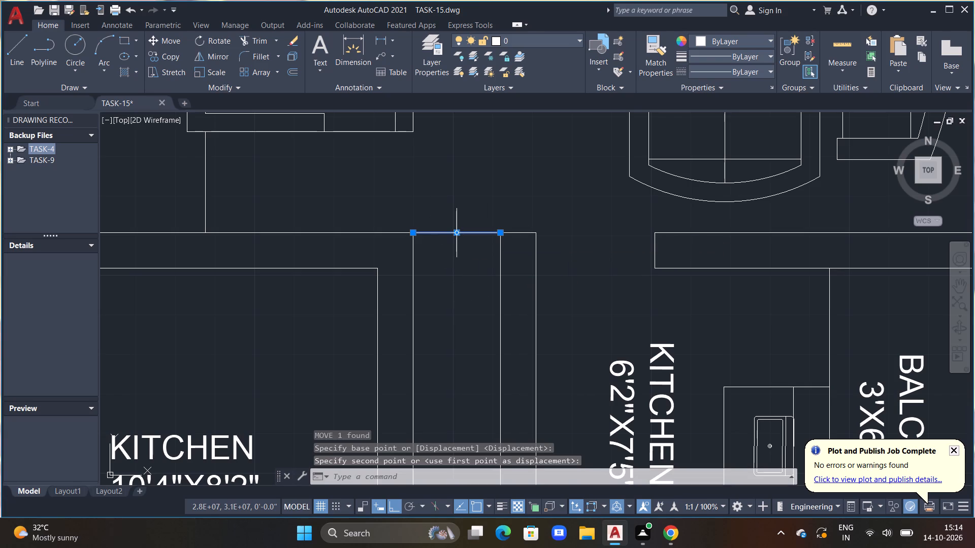
type("M")
key("space")
left_click_drag(455, 233, 455, 260)
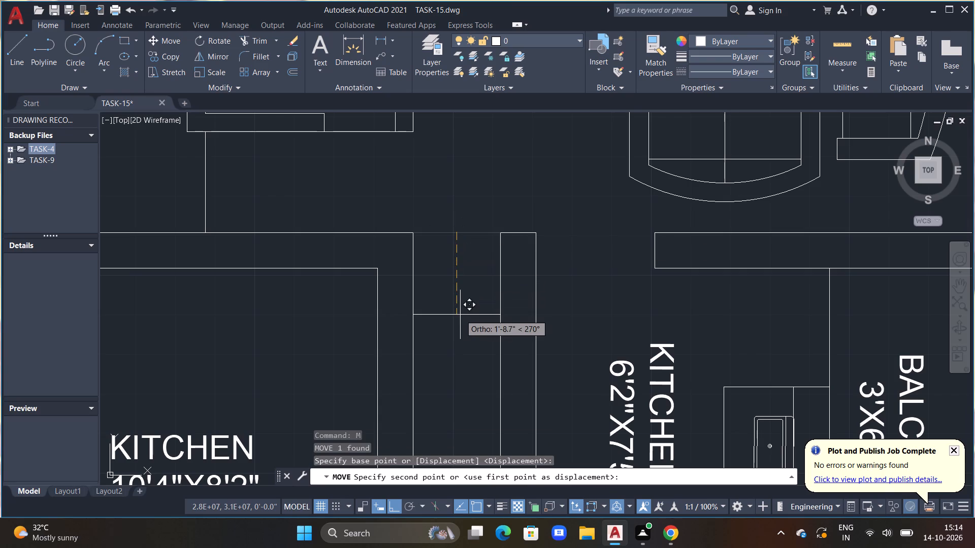
left_click(464, 350)
key("Escape")
Place a multiline text reading D in the empty area outside the plan, beside the 10'6"X18' living room.
scroll(484, 333, "down", 3)
middle_click_drag(484, 354, 426, 328)
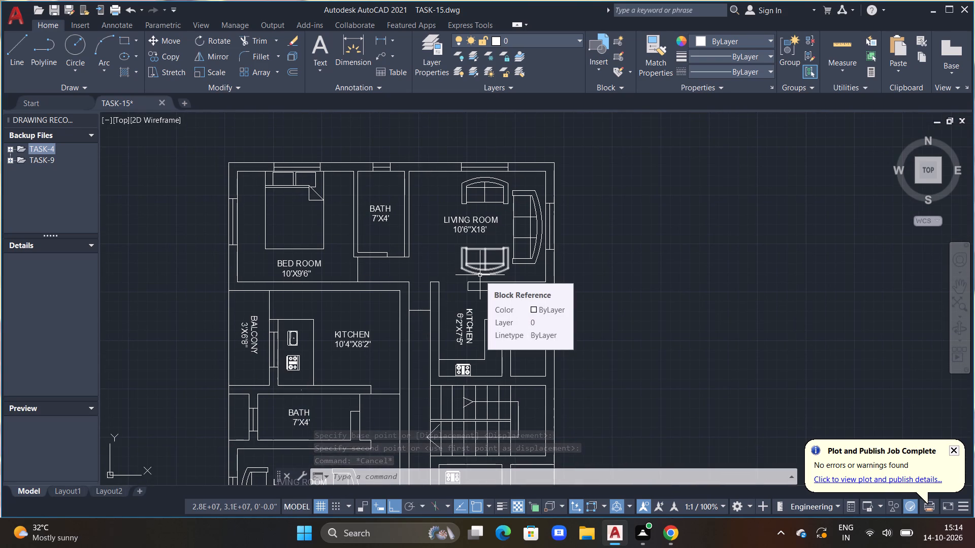
left_click(321, 45)
left_click_drag(626, 191, 632, 192)
left_click(632, 192)
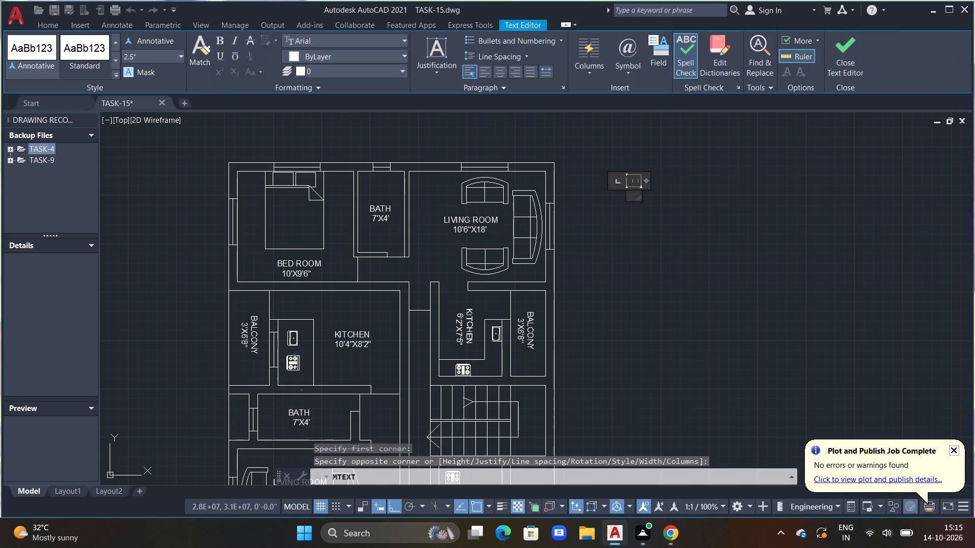
key("space")
type("D")
scroll(650, 197, "up", 3)
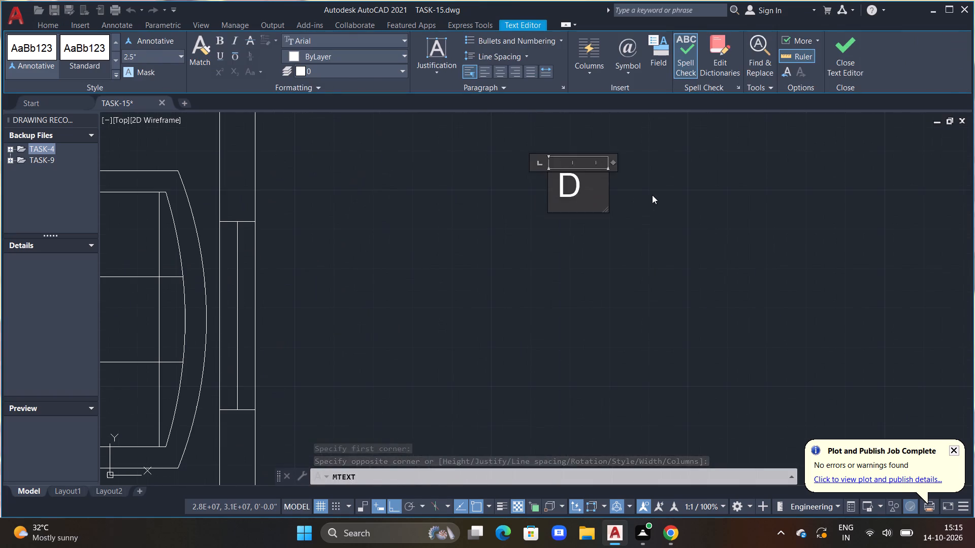
left_click(635, 223)
Set the text height of the D label outside the plan to 6".
left_click(559, 182)
right_click(559, 182)
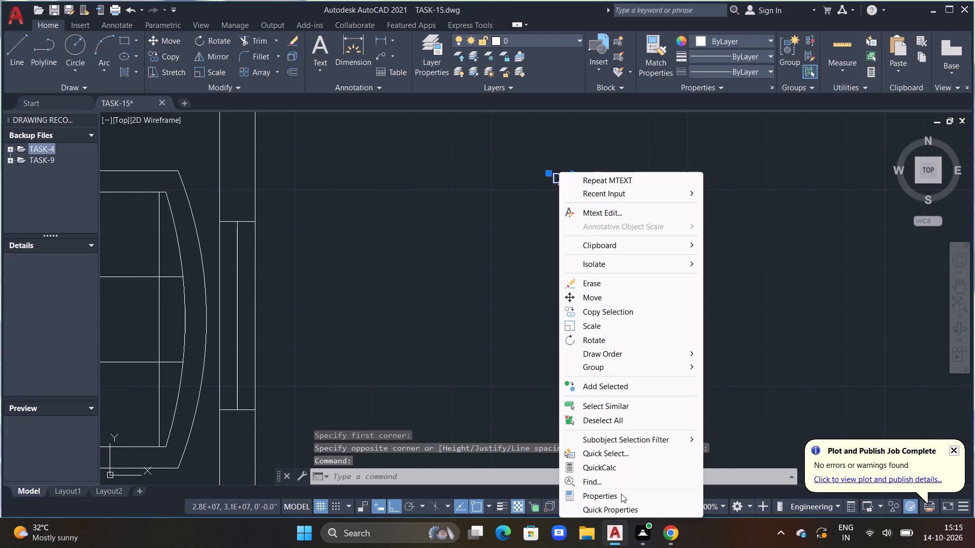
left_click(622, 495)
left_click(111, 299)
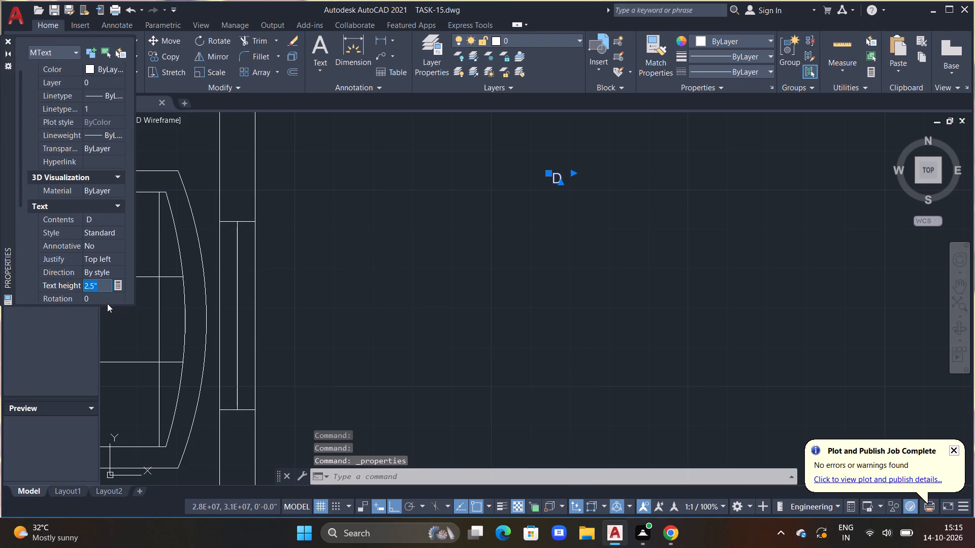
type("6\"")
key("Return")
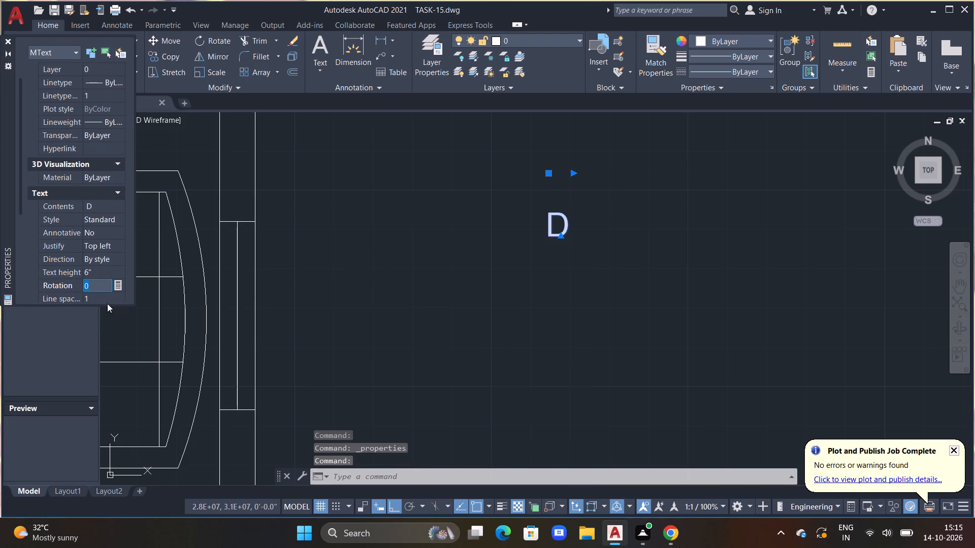
left_click(5, 41)
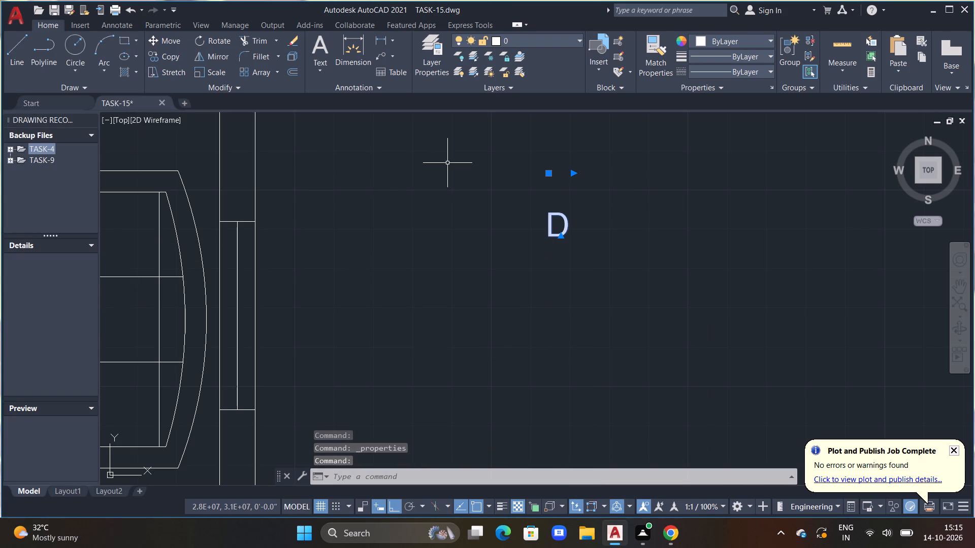
key("Escape")
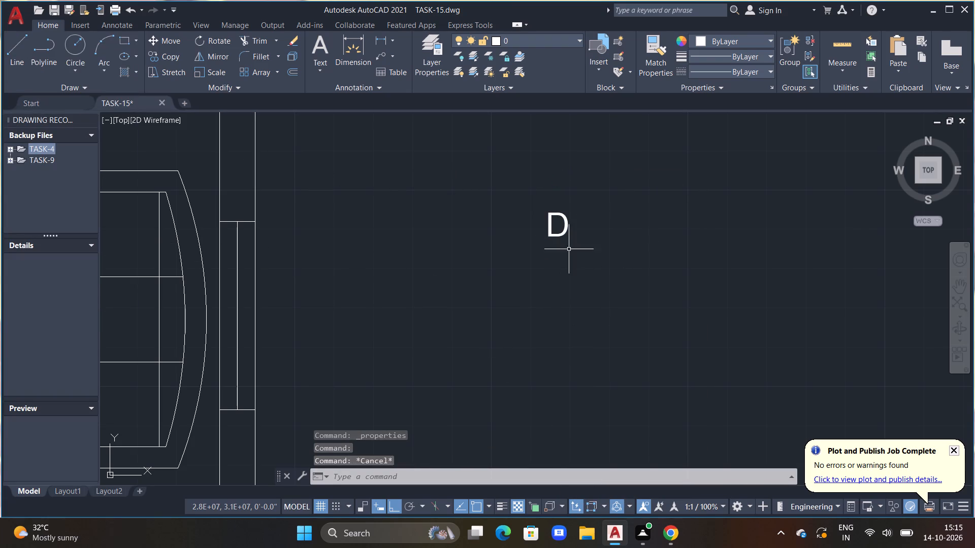
Copy the D label horizontally to a spot beside it in the empty area outside the plan.
left_click(559, 232)
type("CO M")
key("space")
left_click_drag(577, 231, 586, 230)
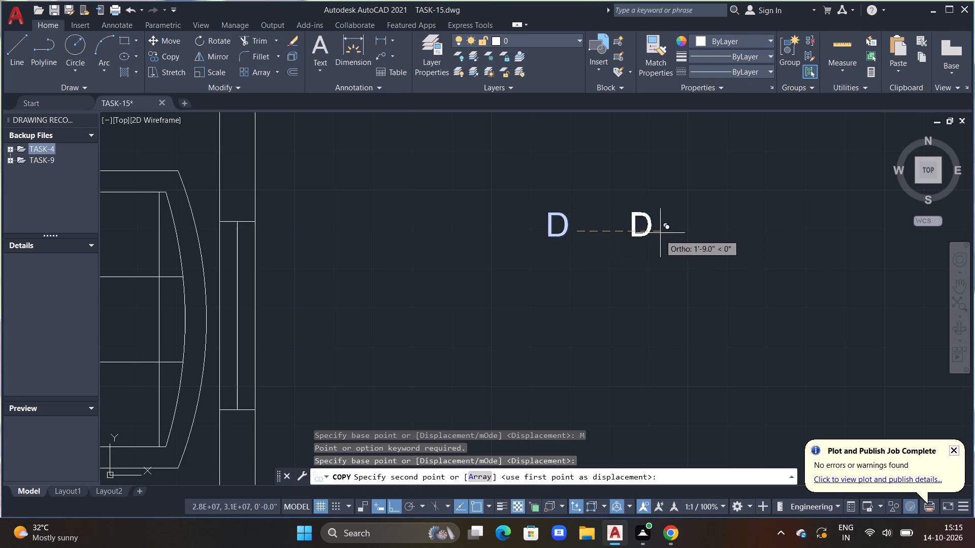
left_click(653, 241)
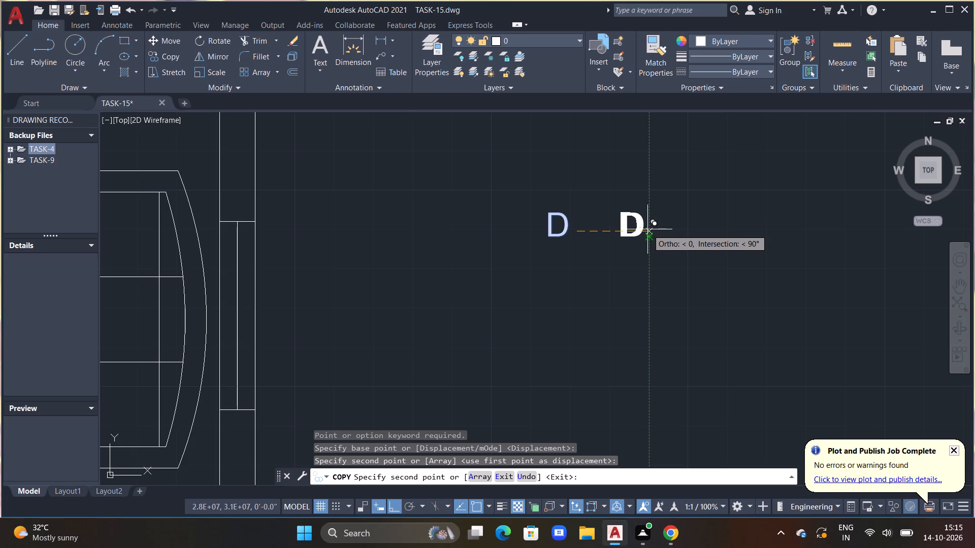
key("Escape")
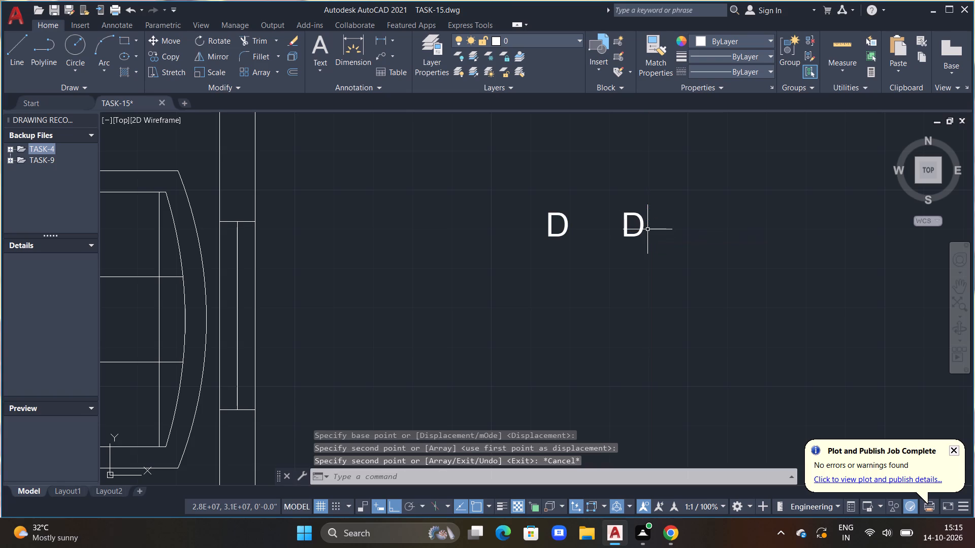
Change the text of the copied D label to OP.
double_click(634, 216)
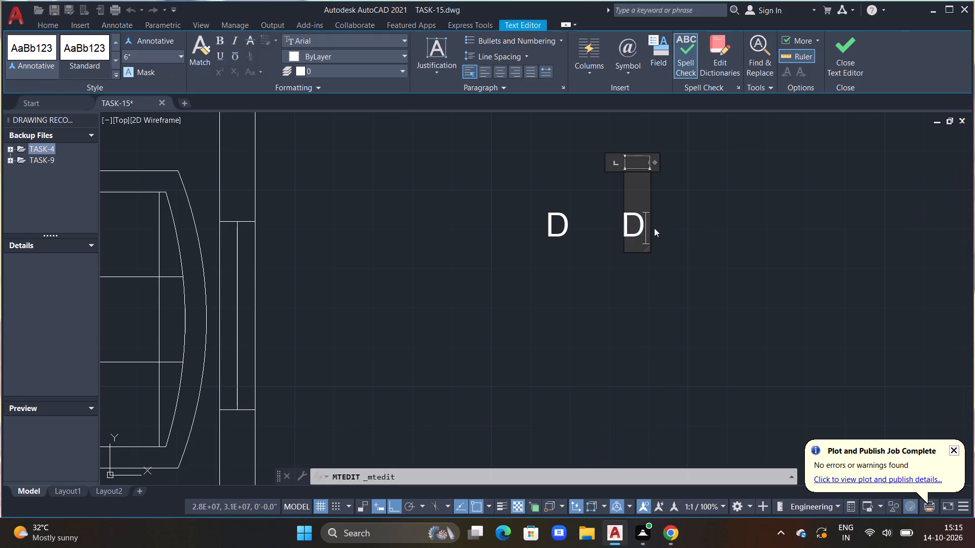
key("BackSpace")
key("BackSpace")
type("OP")
left_click_drag(641, 320, 646, 320)
Copy the D label, with Ortho off, to the door openings of the upper 10'X9'6" bedroom and its adjacent 7'X4' bath.
scroll(601, 241, "down", 2)
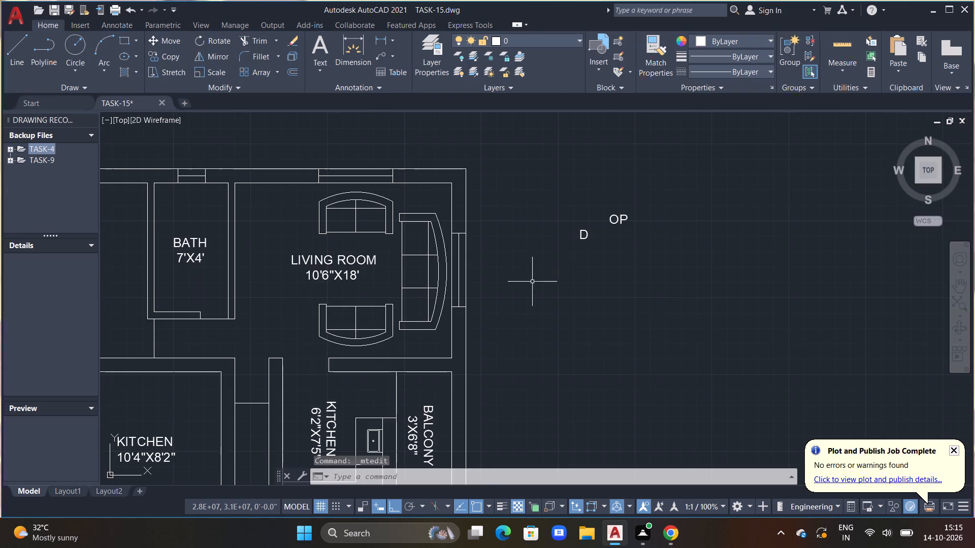
middle_click_drag(536, 282, 570, 286)
scroll(589, 282, "down", 1)
left_click(607, 261)
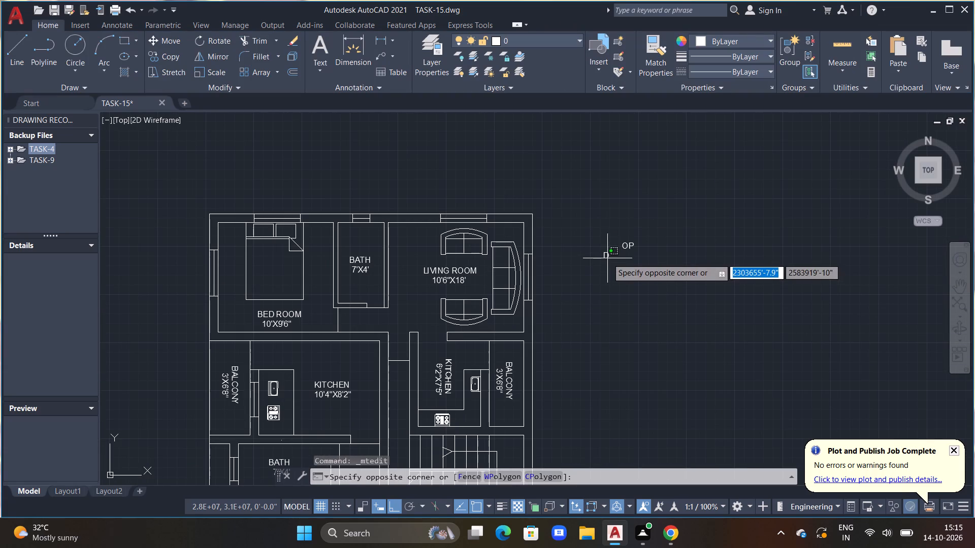
left_click(605, 253)
type("CO M")
key("space")
left_click_drag(596, 259, 420, 221)
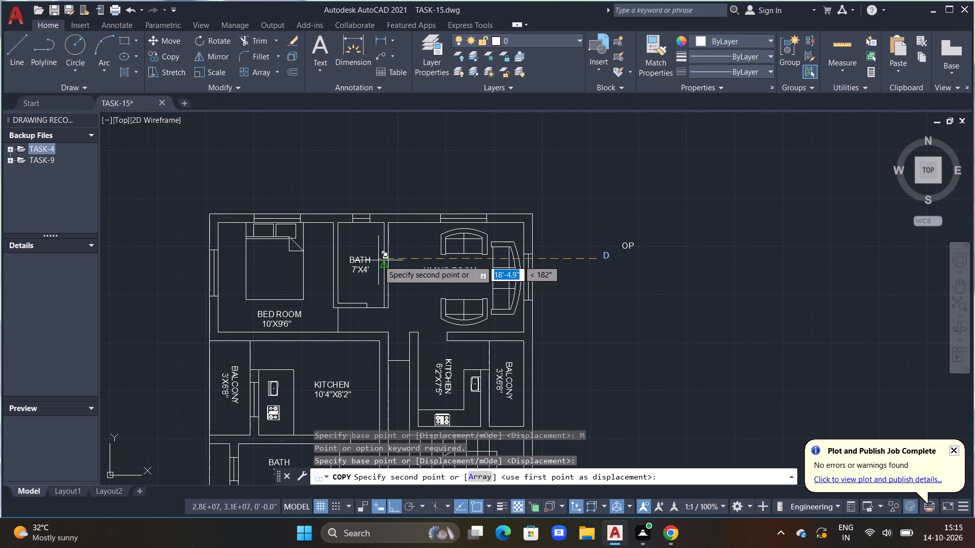
key("F8")
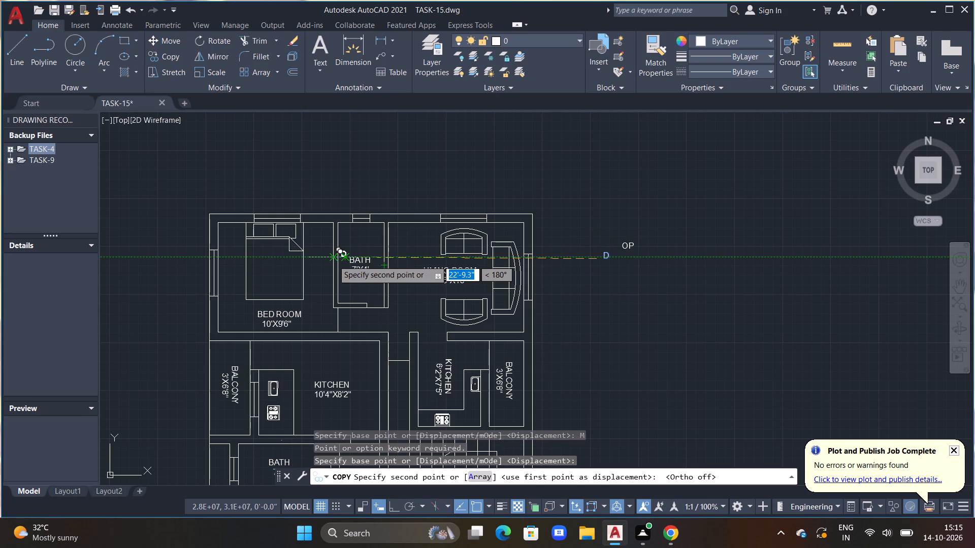
scroll(356, 325, "up", 2)
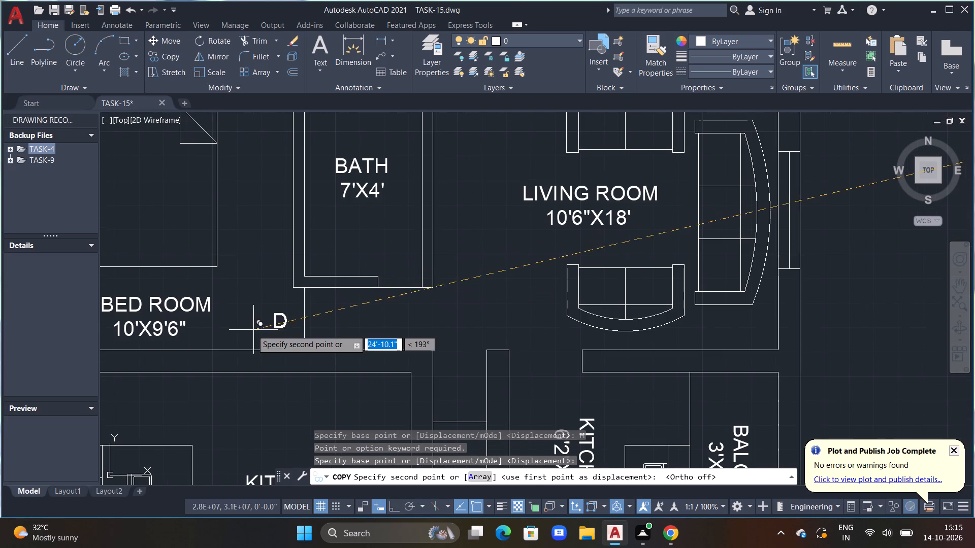
left_click(264, 329)
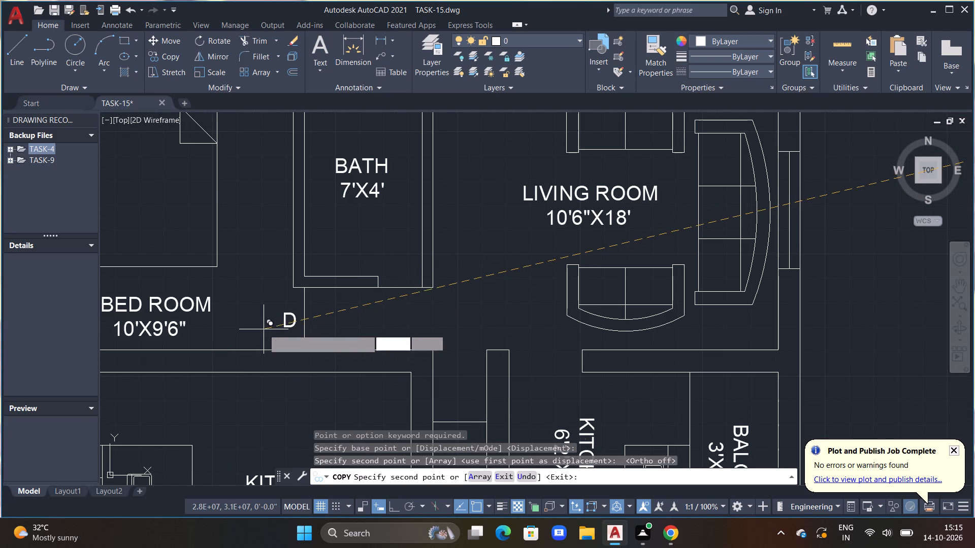
left_click(371, 281)
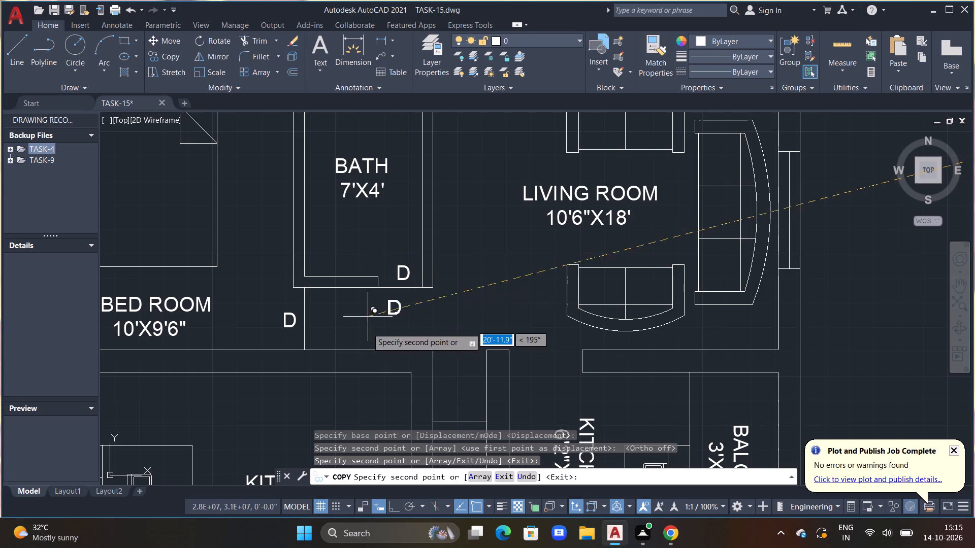
Place D copies at the line across the passage between the kitchens and at the upper 6'2"X7'5" kitchen's balcony opening.
middle_click_drag(440, 342, 350, 203)
scroll(355, 311, "up", 1)
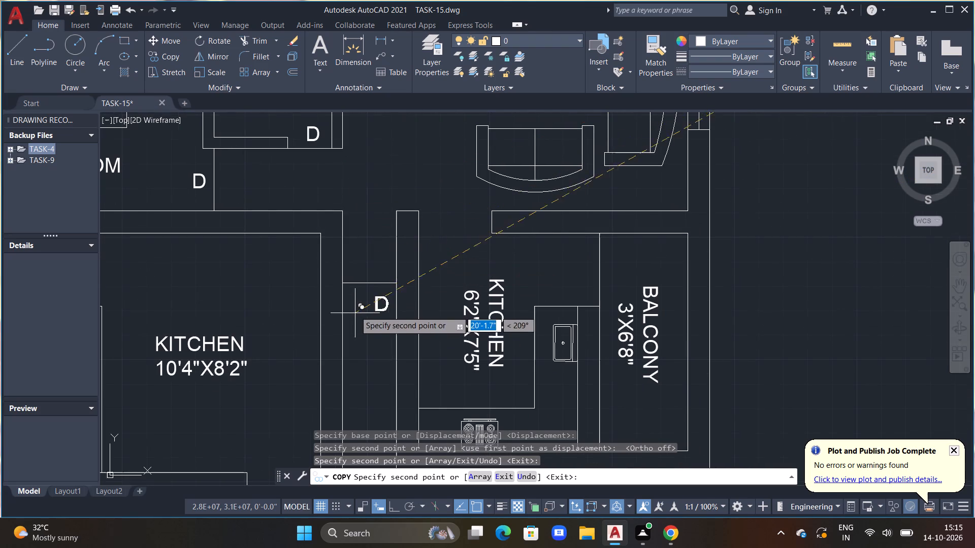
scroll(355, 311, "up", 1)
left_click(331, 252)
scroll(340, 306, "down", 2)
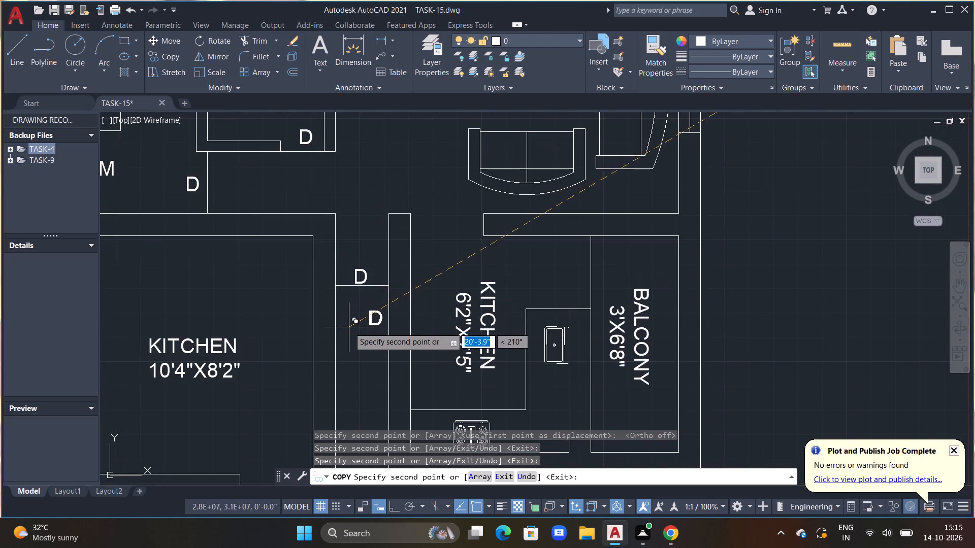
scroll(352, 324, "down", 1)
middle_click_drag(353, 321, 304, 188)
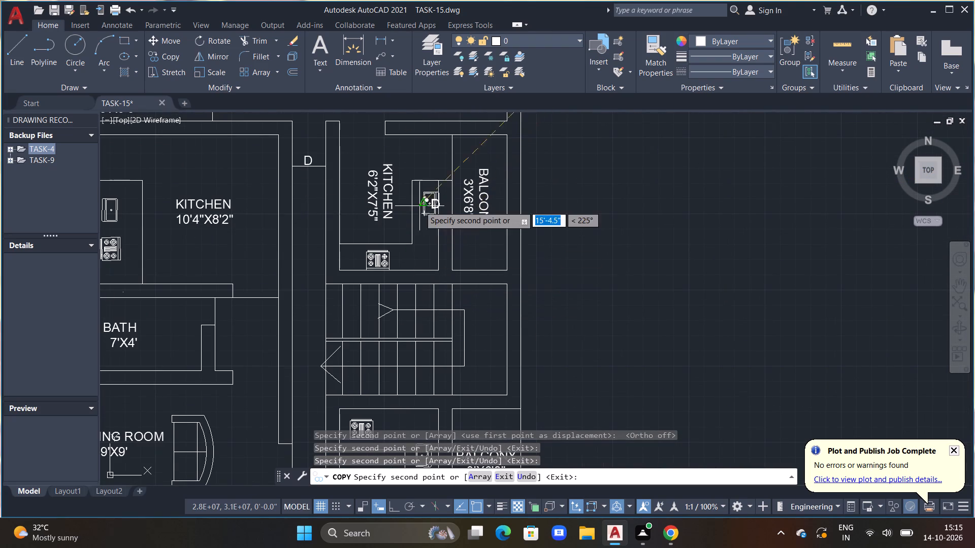
scroll(424, 160, "up", 3)
left_click(429, 169)
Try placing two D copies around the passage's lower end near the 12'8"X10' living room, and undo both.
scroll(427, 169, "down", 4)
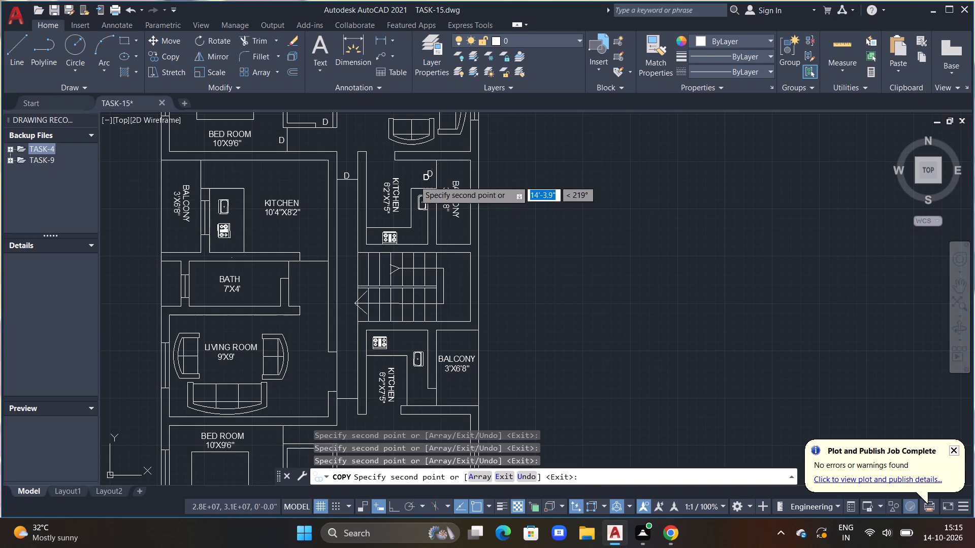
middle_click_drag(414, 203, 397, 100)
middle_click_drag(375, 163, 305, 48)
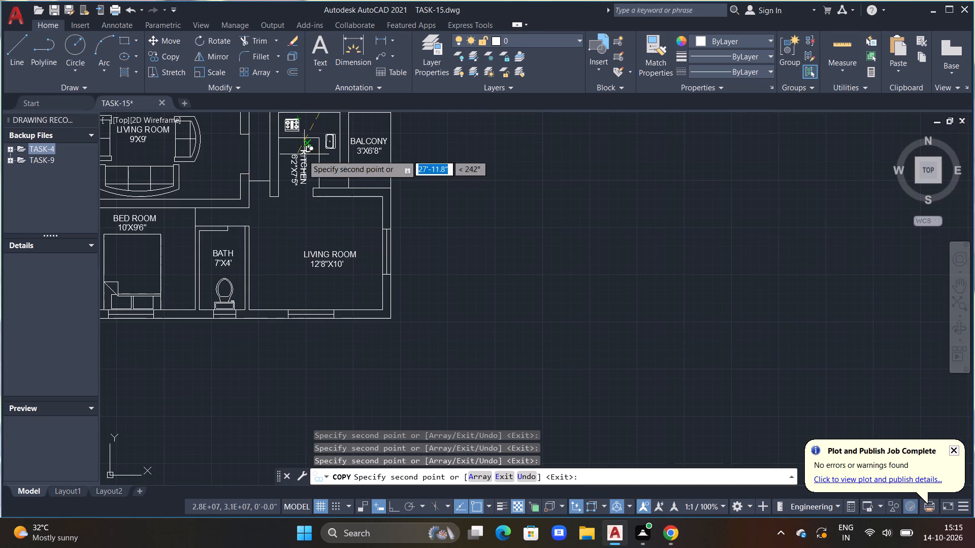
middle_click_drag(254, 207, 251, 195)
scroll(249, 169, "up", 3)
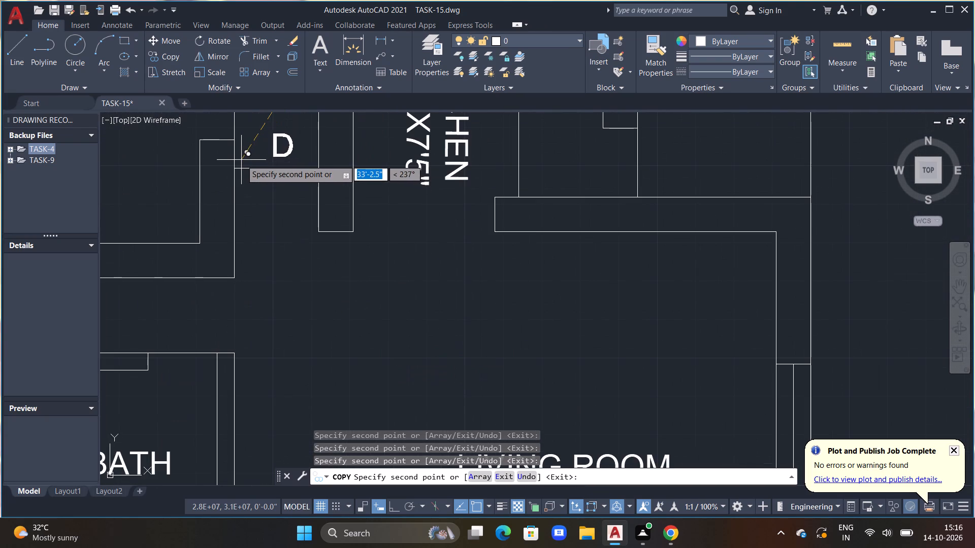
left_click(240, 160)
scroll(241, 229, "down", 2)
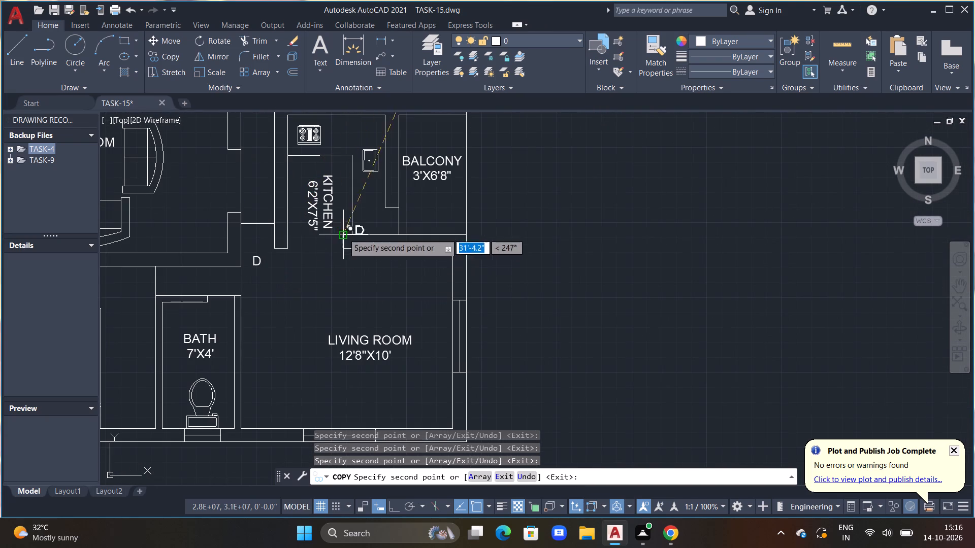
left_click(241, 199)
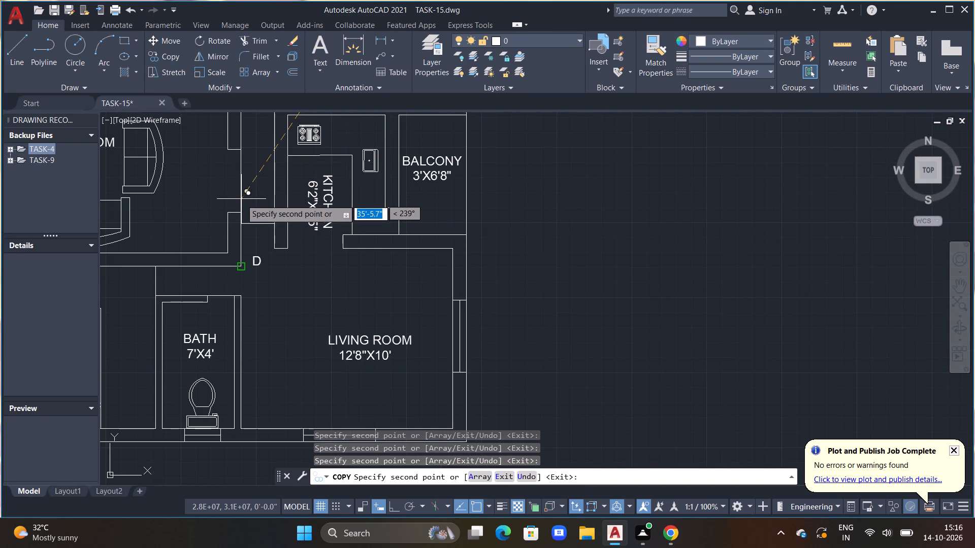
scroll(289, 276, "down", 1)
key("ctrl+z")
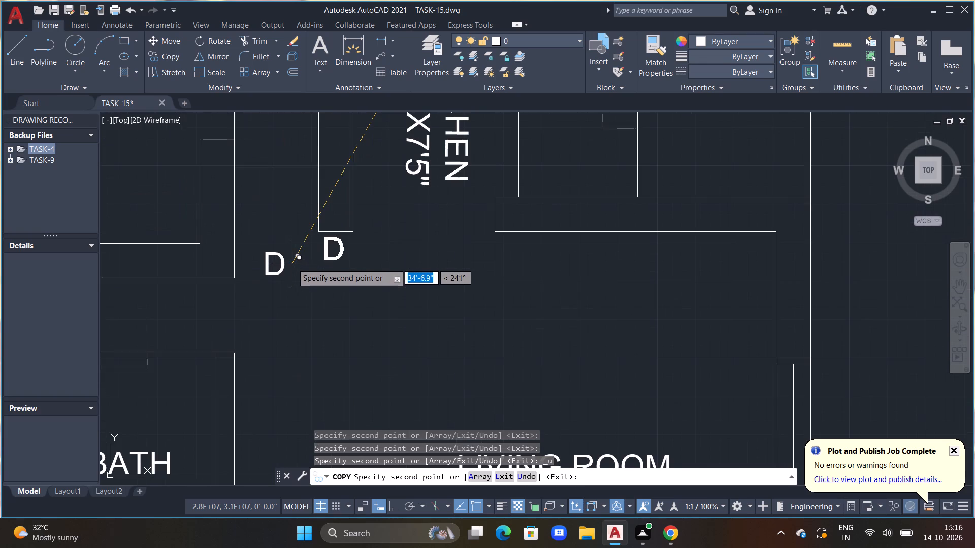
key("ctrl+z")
Place a D copy at the opening between the lower 6'2"X7'5" kitchen and its 3'X6'8" balcony.
scroll(288, 299, "down", 4)
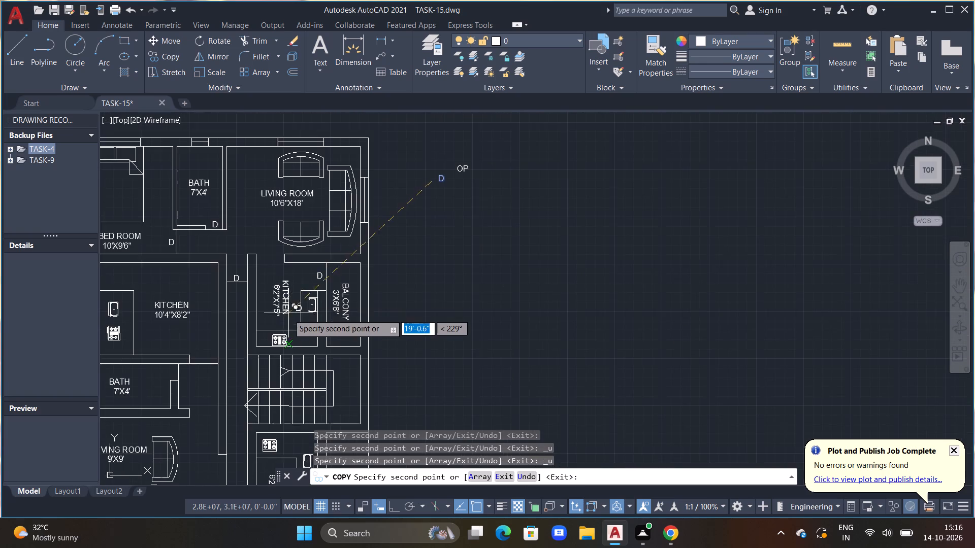
middle_click_drag(287, 316, 329, 272)
middle_click_drag(280, 376, 266, 229)
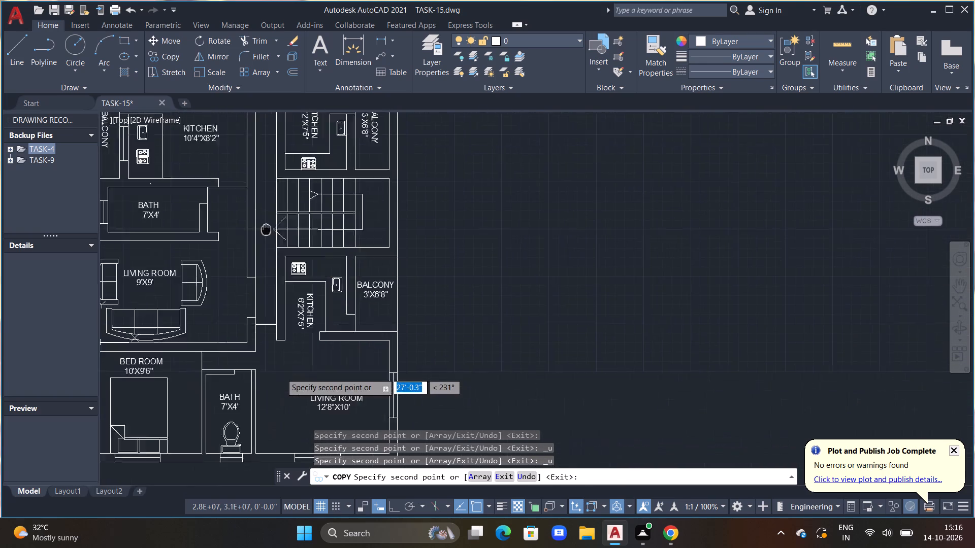
middle_click_drag(266, 229, 262, 195)
scroll(253, 239, "up", 6)
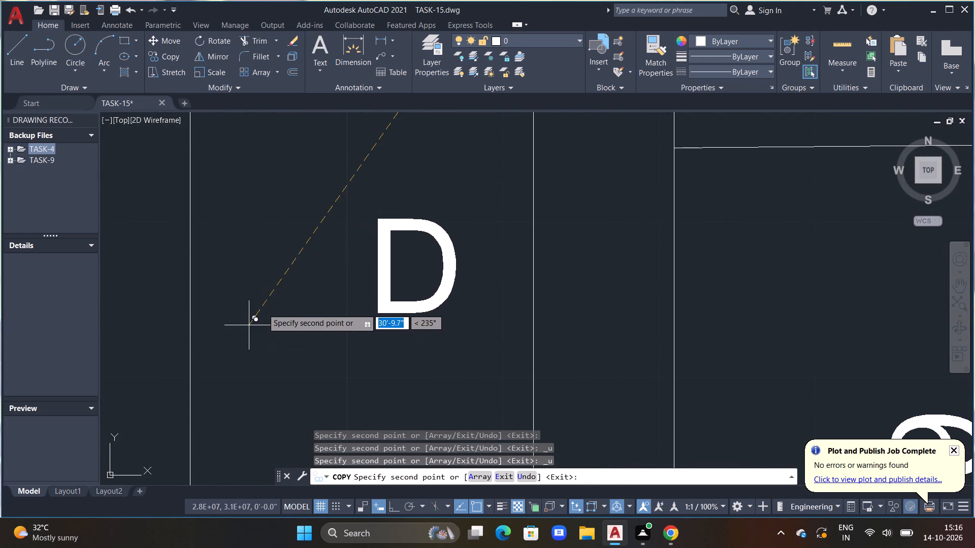
scroll(260, 311, "down", 5)
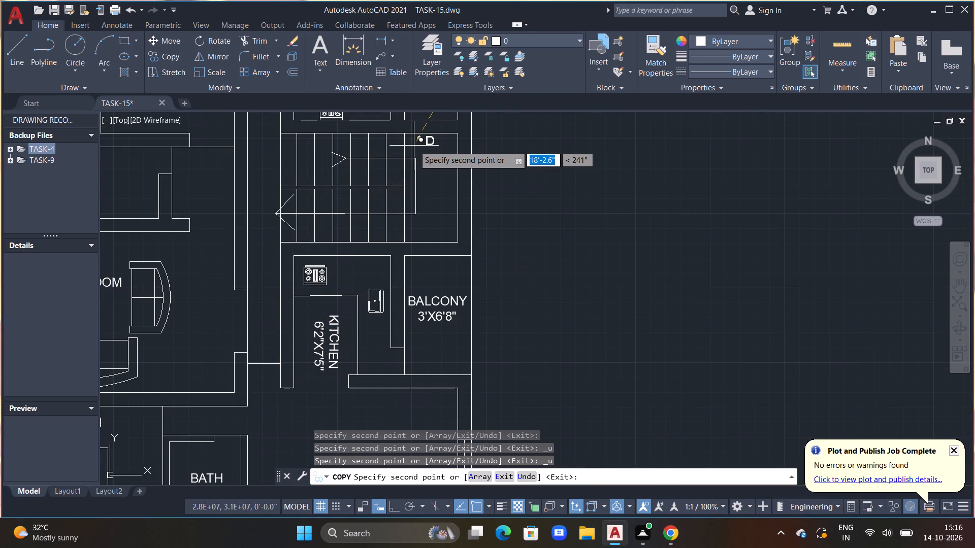
scroll(383, 366, "up", 2)
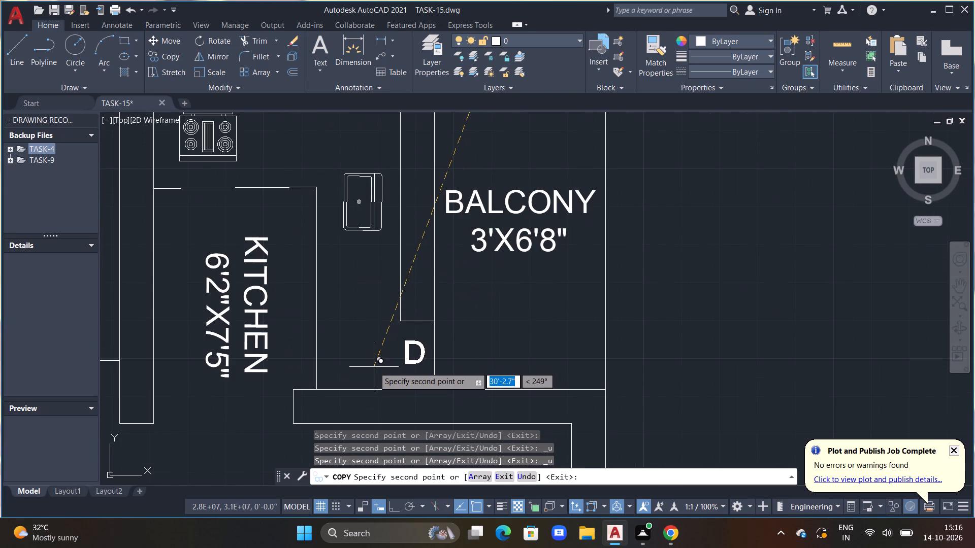
left_click(374, 367)
Place D copies at the door openings of the lower 7'X4' bath and the 9'X9' living room.
scroll(374, 365, "down", 4)
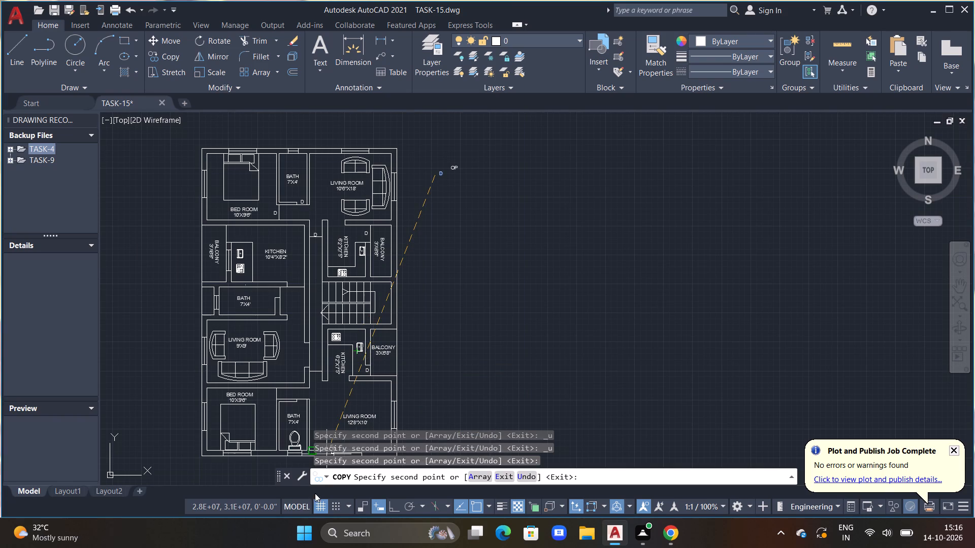
middle_click_drag(298, 431, 317, 362)
scroll(317, 359, "up", 5)
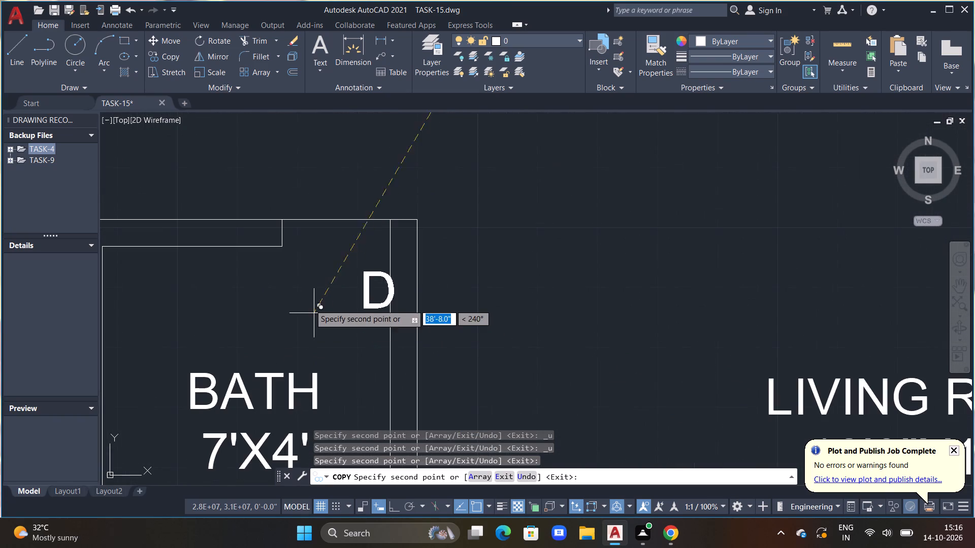
left_click(276, 272)
scroll(274, 278, "down", 3)
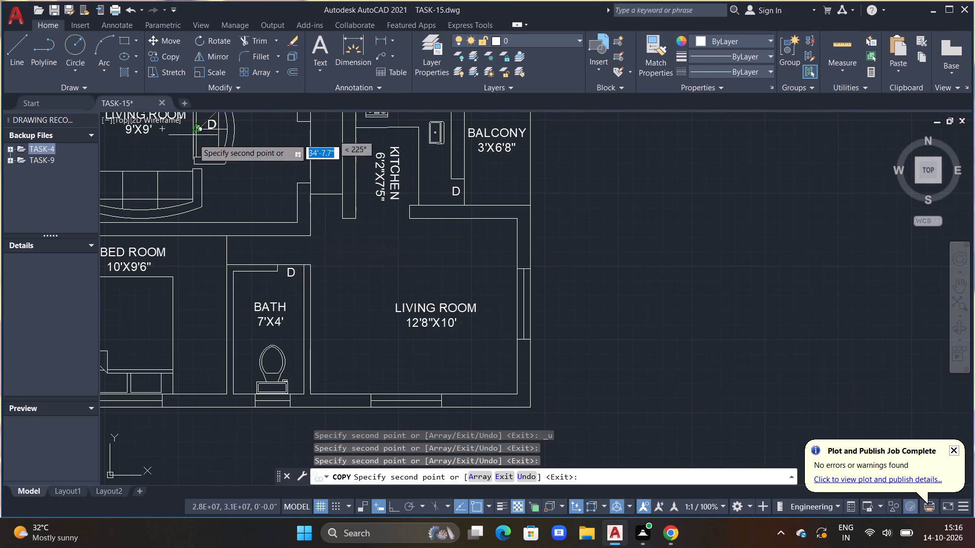
middle_click_drag(221, 179, 217, 240)
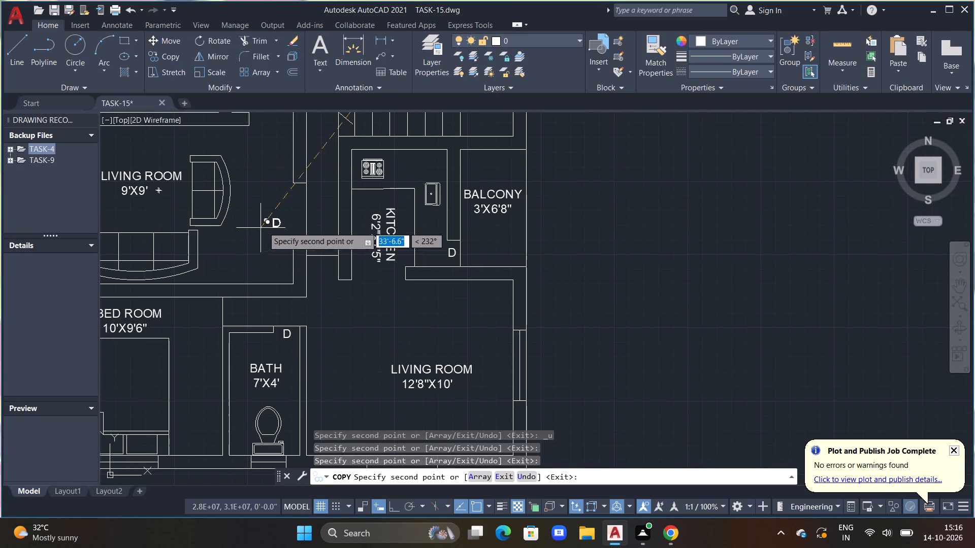
left_click(279, 217)
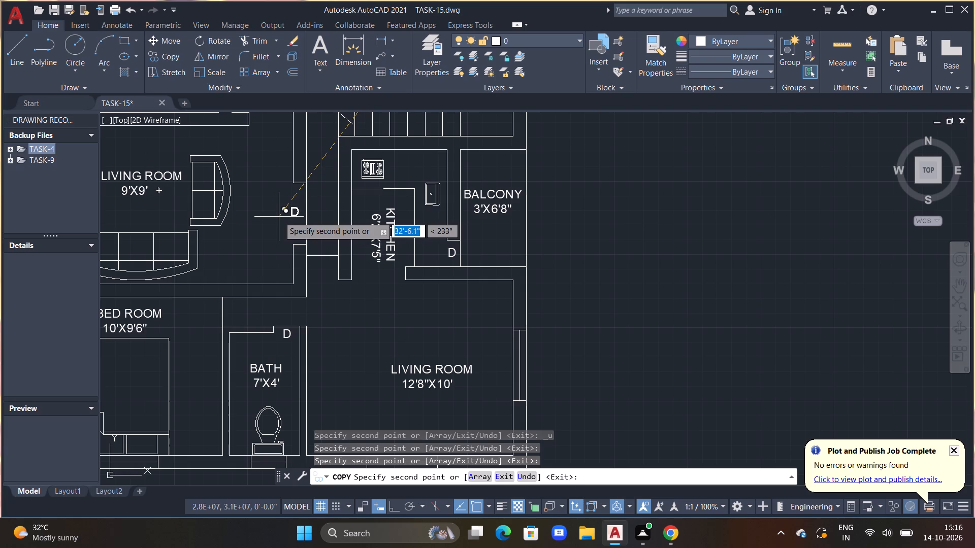
Place D copies at the line across the passage beside the lower 6'2"X7'5" kitchen and at the middle 7'X4' bath's door opening.
left_click(309, 243)
middle_click_drag(240, 165, 268, 289)
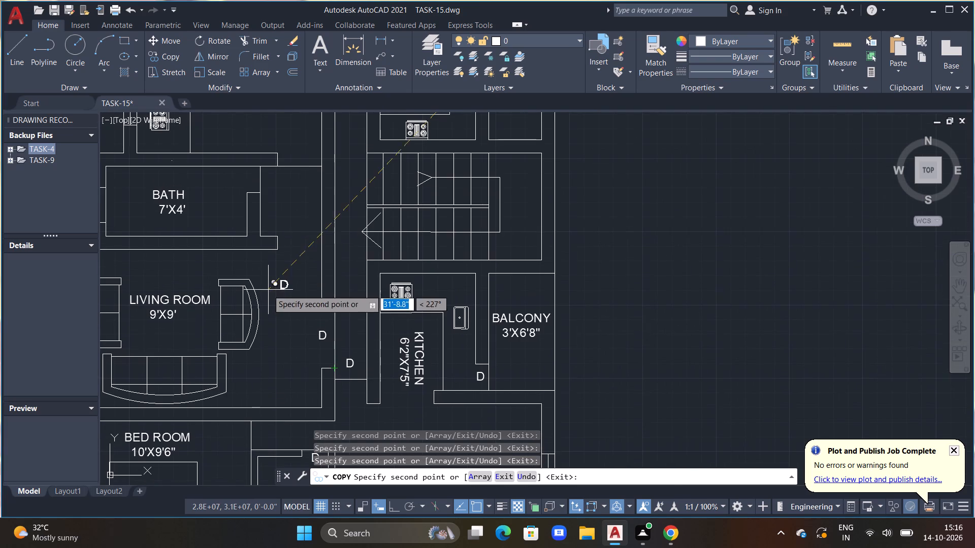
left_click(235, 184)
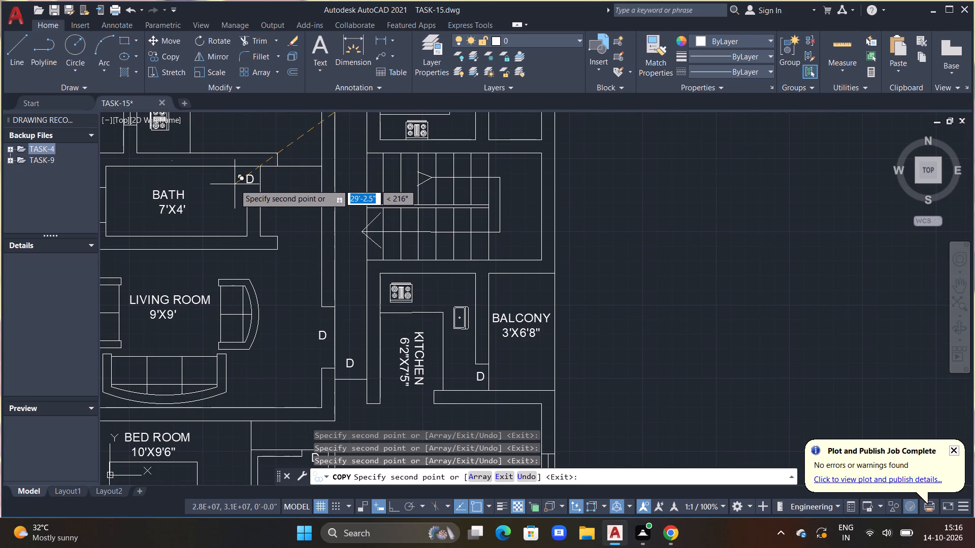
middle_click_drag(274, 167, 297, 270)
scroll(261, 204, "down", 1)
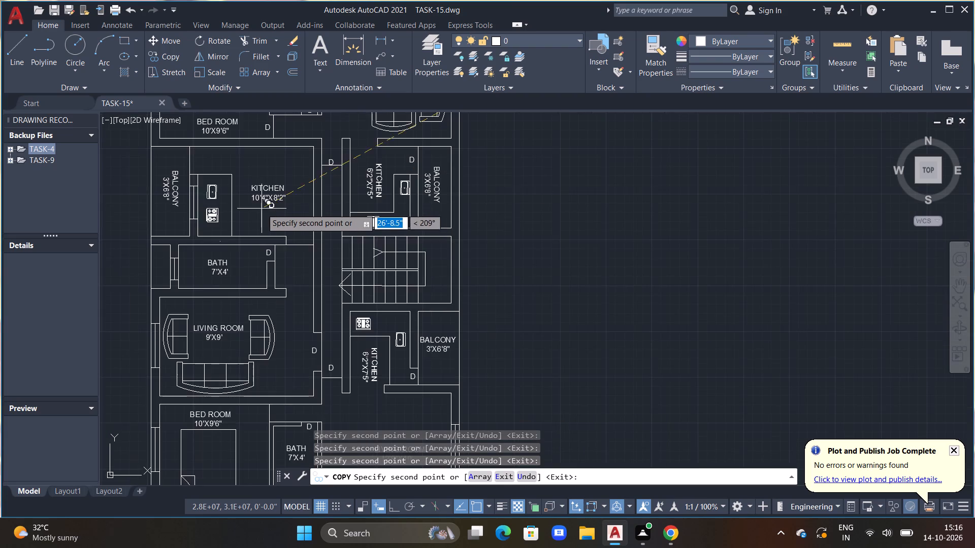
scroll(269, 218, "down", 1)
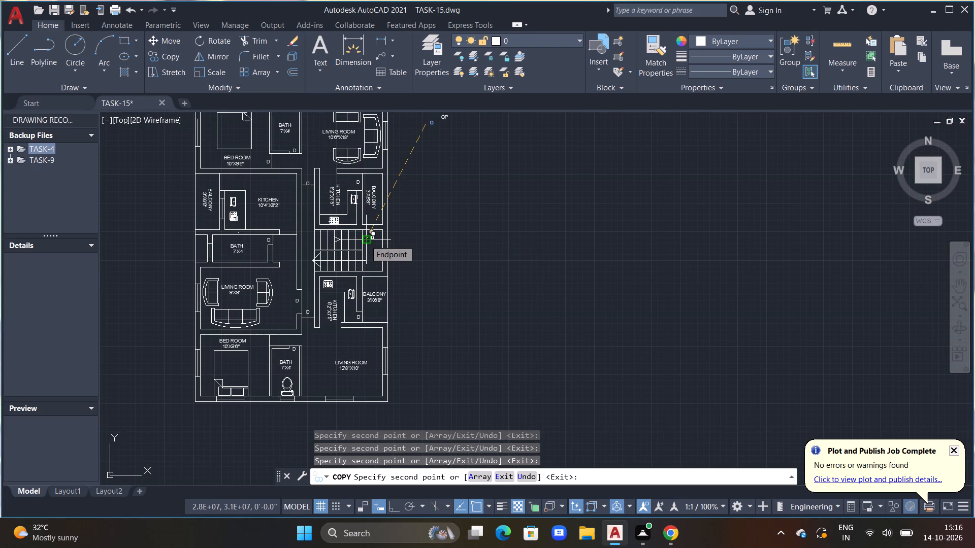
key("Escape")
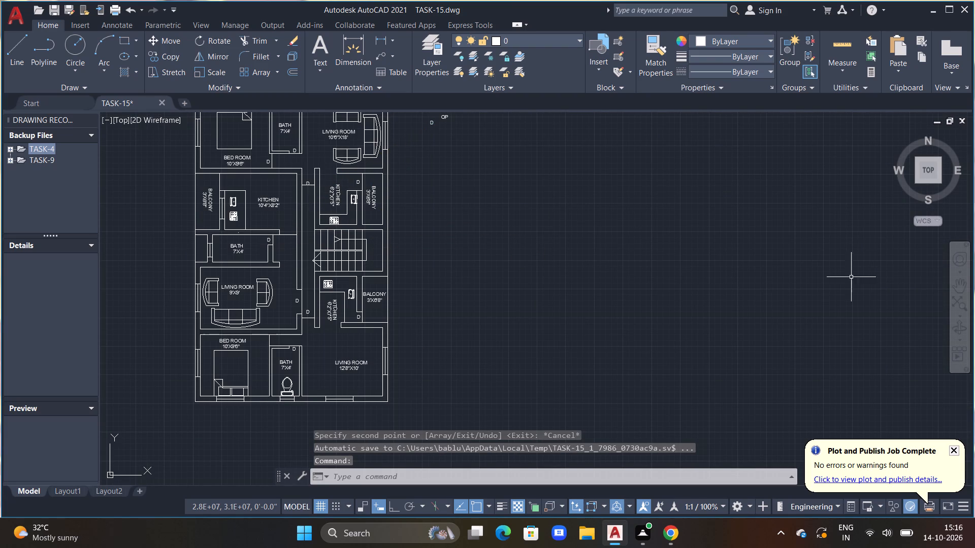
Copy the spare OP label to the opening below the upper 7'X4' bath, facing the 10'6"X18' living room.
middle_click_drag(493, 164, 492, 333)
scroll(444, 294, "up", 3)
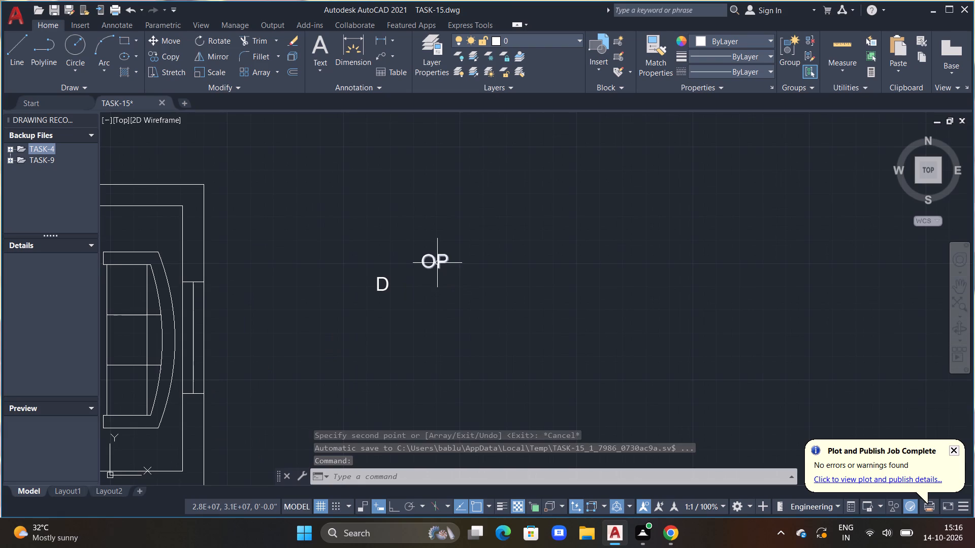
left_click(436, 259)
type("CO M")
key("space")
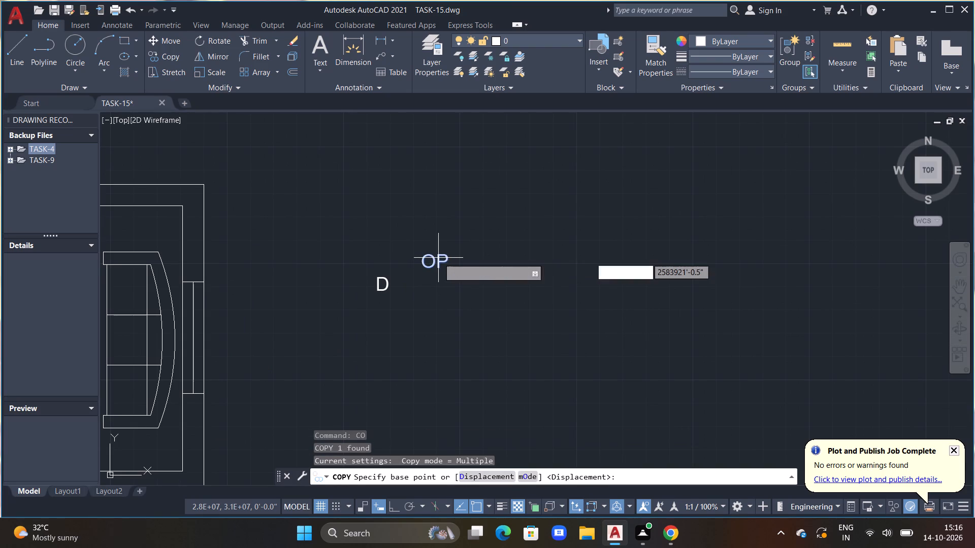
left_click_drag(435, 258, 353, 259)
scroll(248, 283, "down", 3)
middle_click_drag(239, 288, 500, 280)
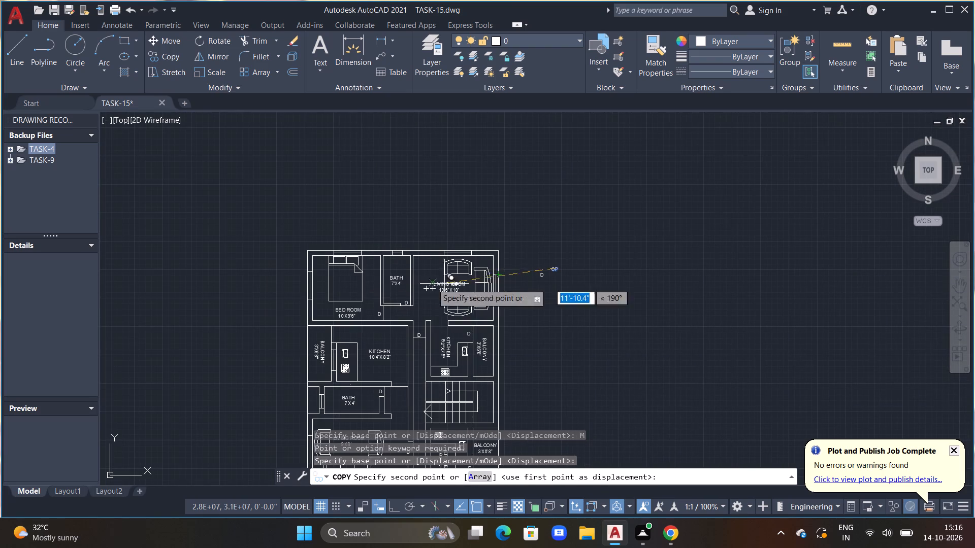
scroll(419, 309, "up", 3)
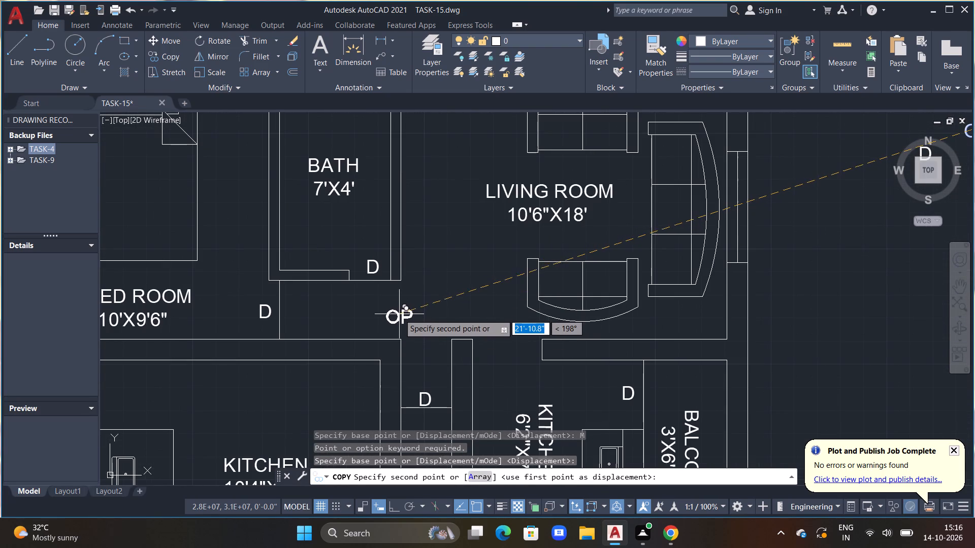
left_click(401, 307)
Place OP copies at the opening between the middle bath and 9'X9' living room and at the opening above the lower 7'X4' bath.
scroll(401, 307, "down", 2)
middle_click_drag(404, 312, 310, 207)
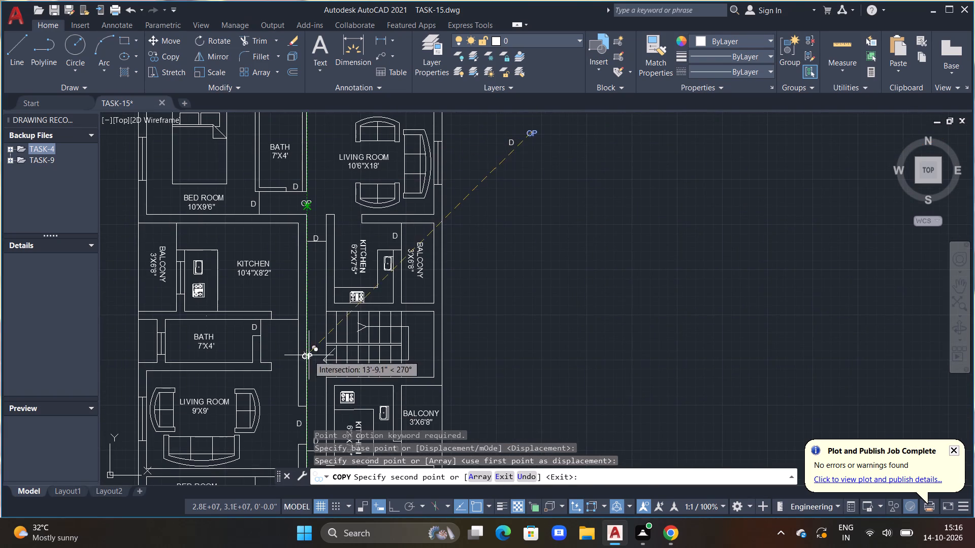
middle_click_drag(311, 355, 318, 311)
scroll(295, 324, "up", 3)
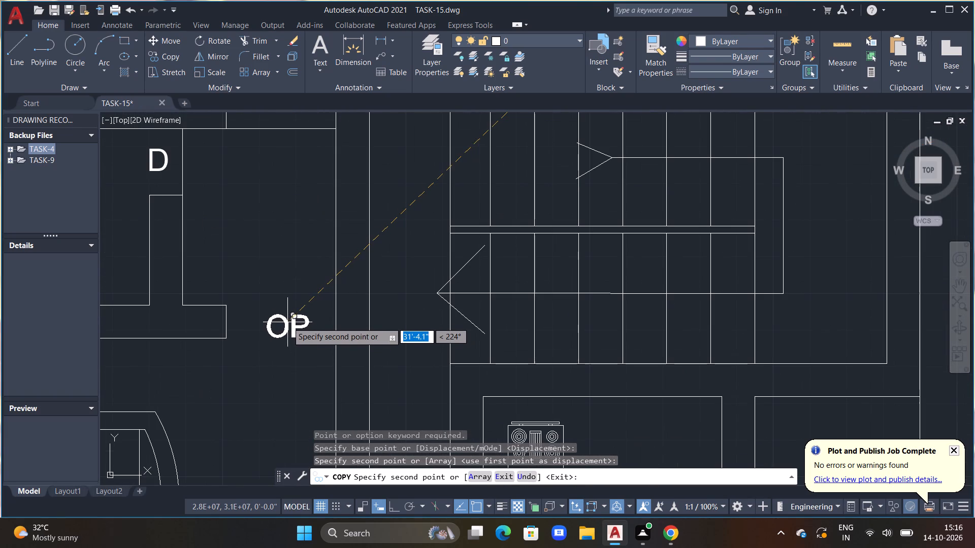
left_click(287, 322)
scroll(299, 335, "down", 3)
middle_click_drag(321, 357, 336, 230)
scroll(336, 335, "up", 1)
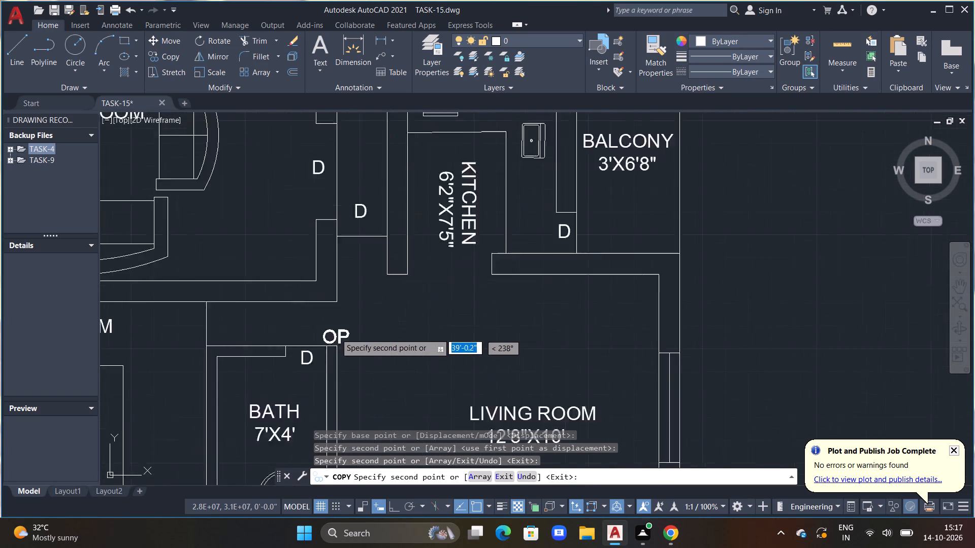
scroll(336, 333, "up", 3)
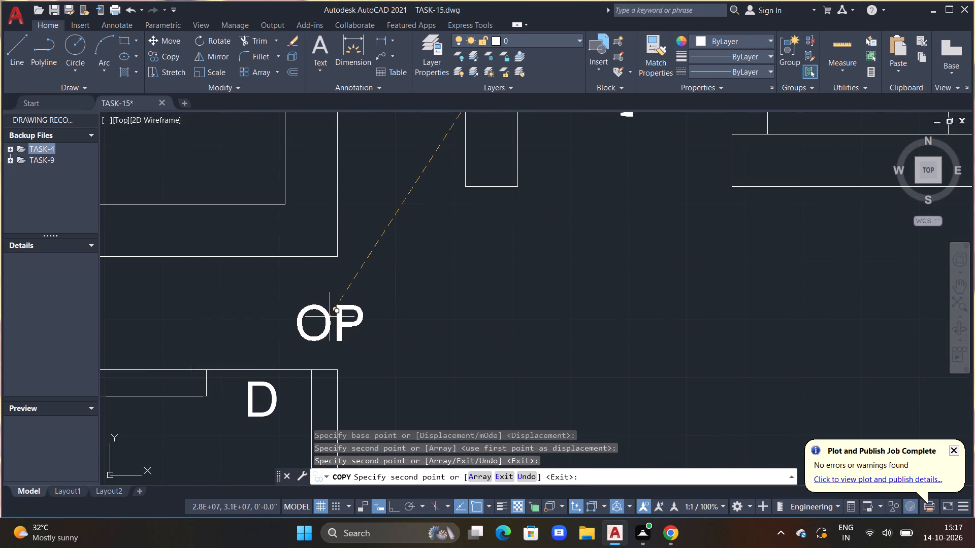
left_click(330, 317)
Place OP copies at the openings between each 6'2"X7'5" kitchen and its adjoining living room, lower kitchen first.
scroll(361, 281, "down", 4)
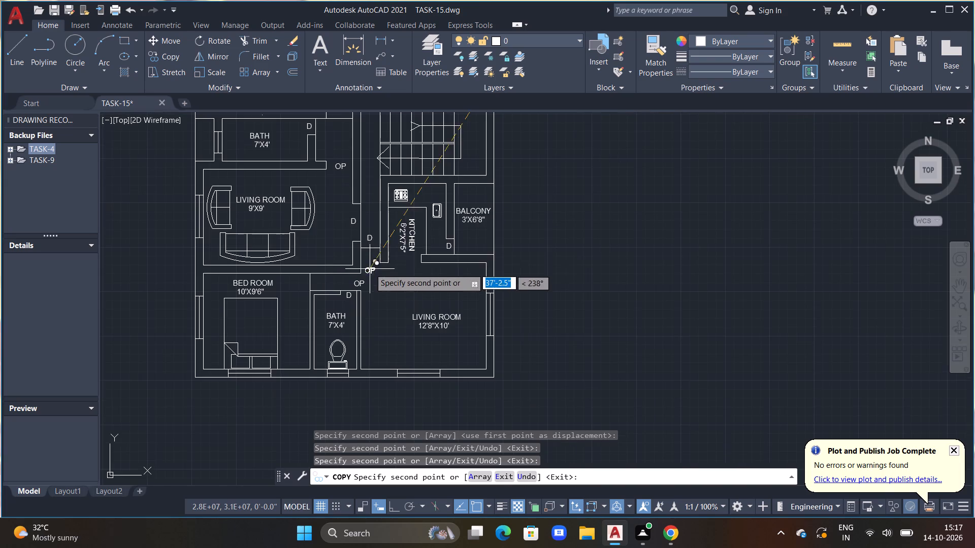
middle_click_drag(398, 215, 395, 283)
scroll(399, 337, "up", 3)
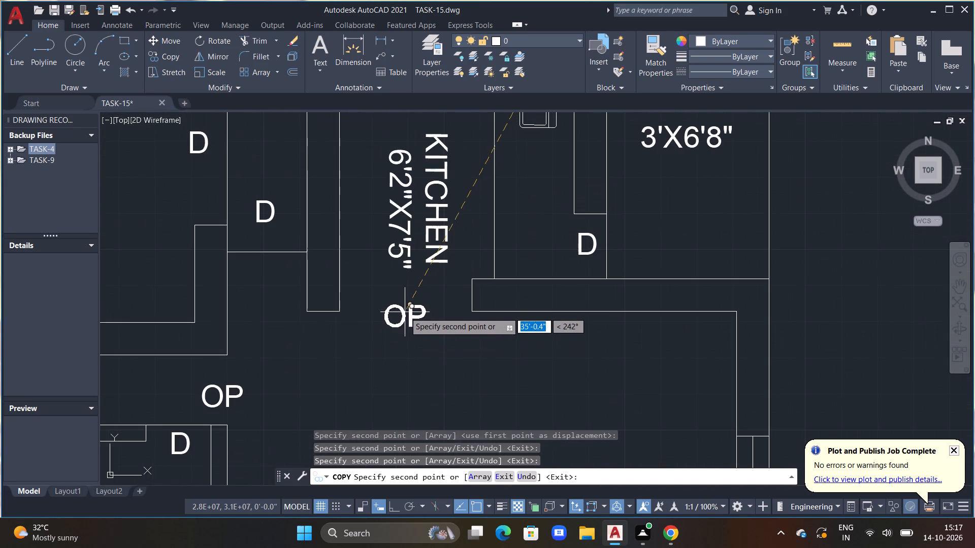
left_click(405, 308)
scroll(422, 247, "down", 2)
middle_click_drag(424, 245, 411, 330)
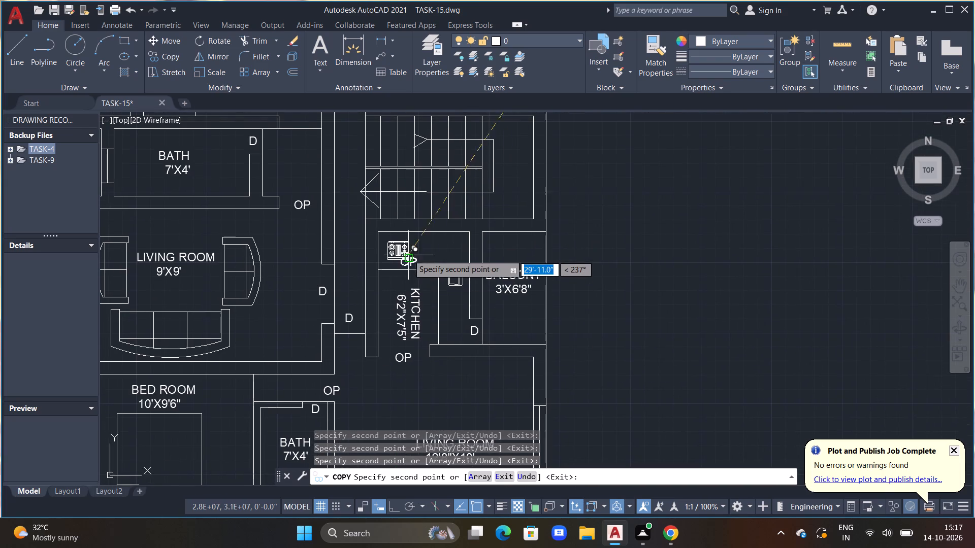
middle_click_drag(409, 248, 388, 336)
middle_click_drag(429, 238, 430, 319)
scroll(410, 265, "up", 2)
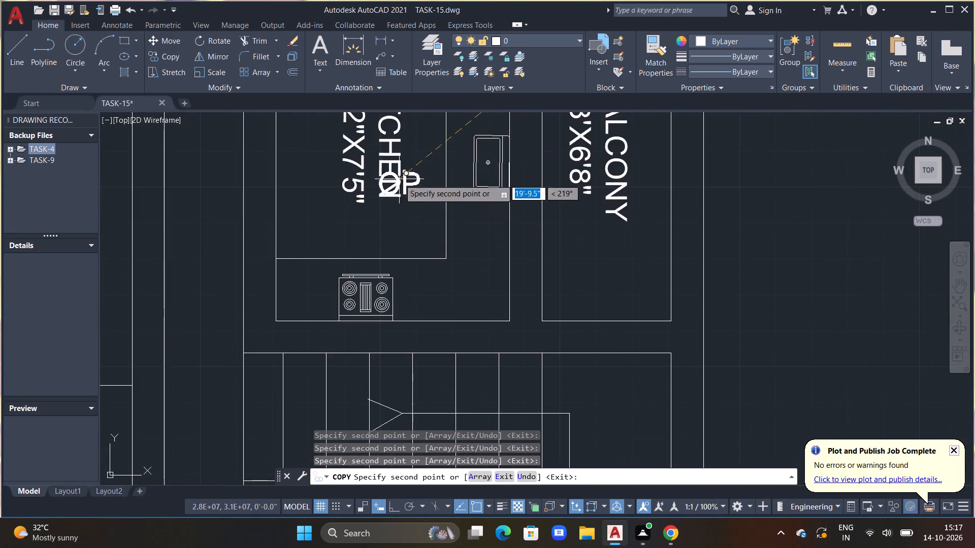
middle_click_drag(404, 197, 410, 305)
scroll(410, 309, "down", 4)
middle_click_drag(420, 242, 417, 270)
scroll(417, 270, "up", 4)
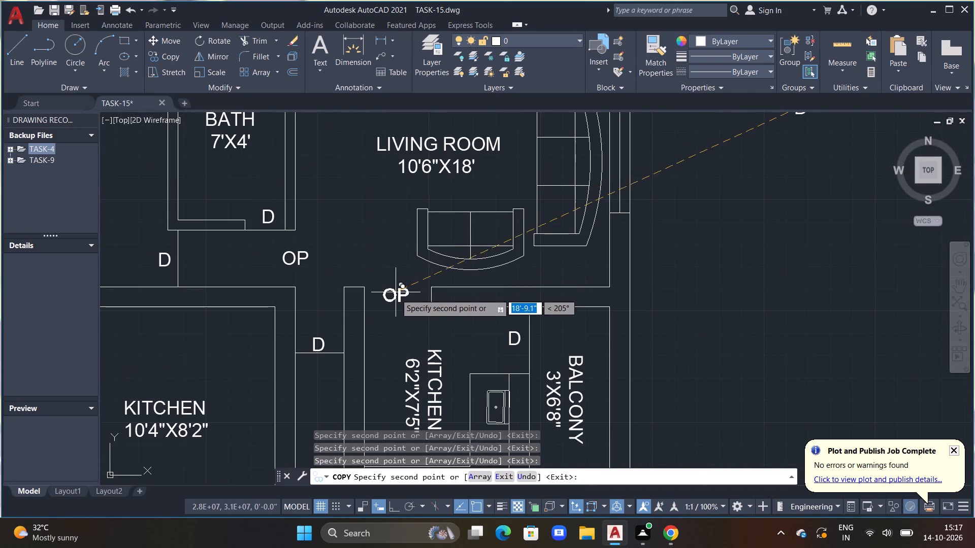
left_click(396, 298)
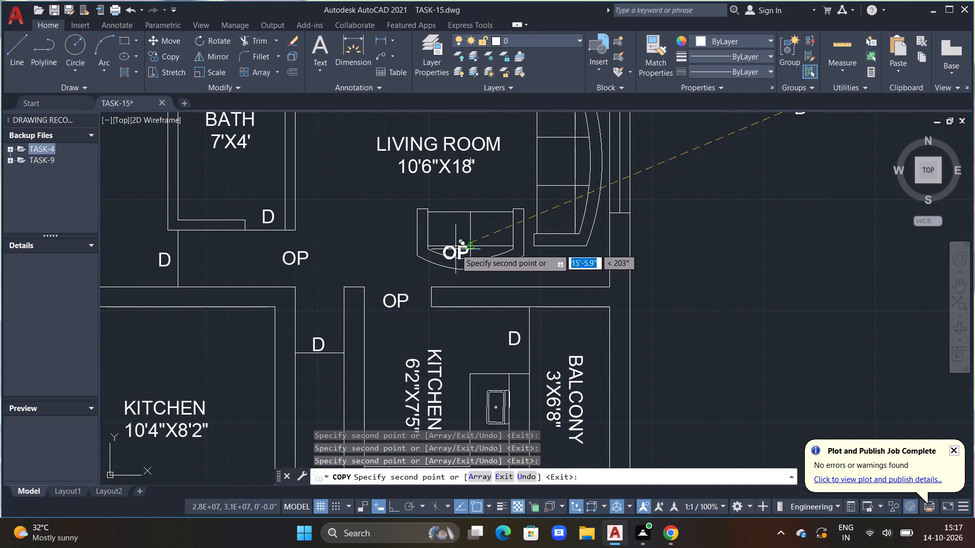
key("Escape")
Change the text of the spare OP label outside the plan to W.
scroll(467, 236, "down", 2)
scroll(613, 182, "up", 2)
left_click(633, 164)
left_click(632, 169)
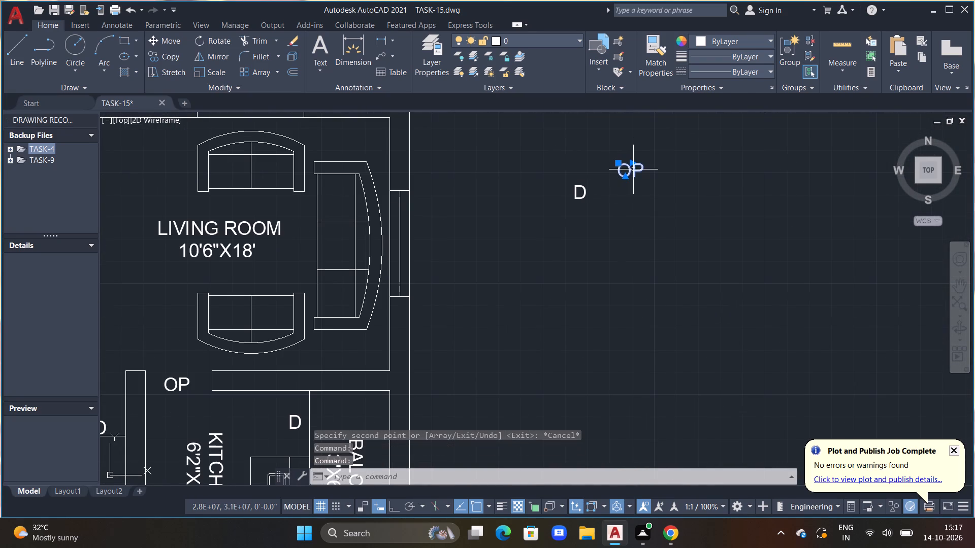
scroll(634, 174, "up", 3)
double_click(634, 172)
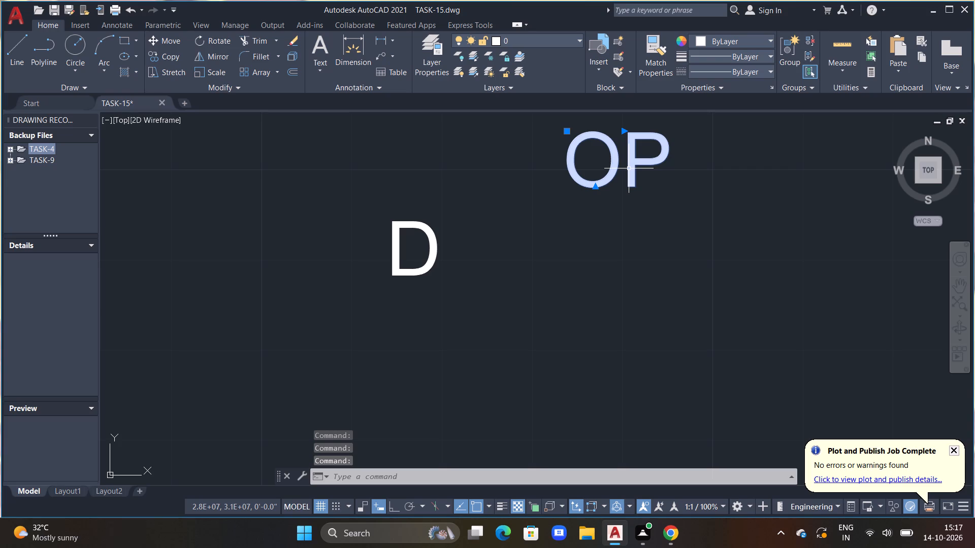
left_click(629, 168)
left_click(626, 173)
key("Escape")
double_click(652, 139)
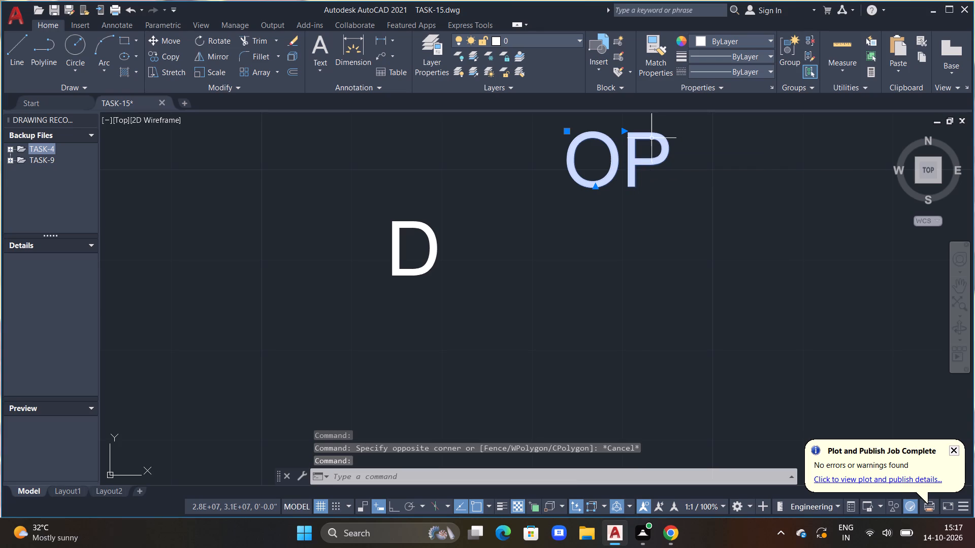
key("Escape")
double_click(664, 143)
left_click_drag(666, 142, 671, 142)
left_click(670, 142)
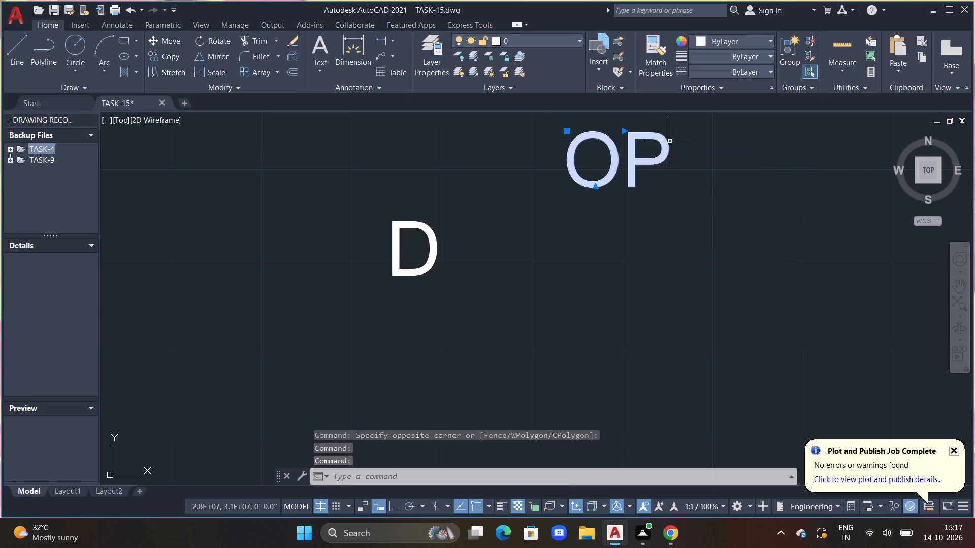
double_click(663, 143)
left_click_drag(668, 140, 676, 140)
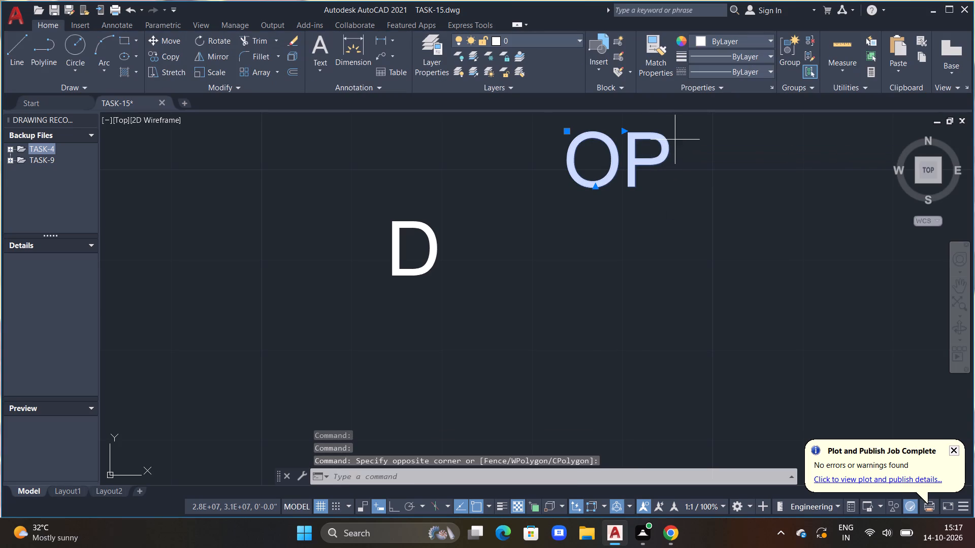
left_click(675, 140)
key("Escape")
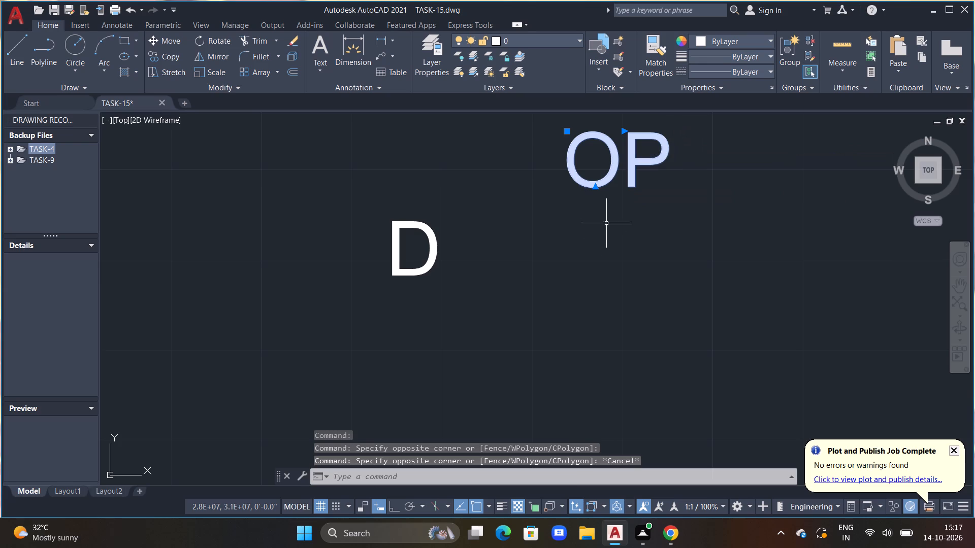
key("Escape")
key("Escape")
left_click(601, 183)
left_click(605, 182)
key("Escape")
double_click(604, 182)
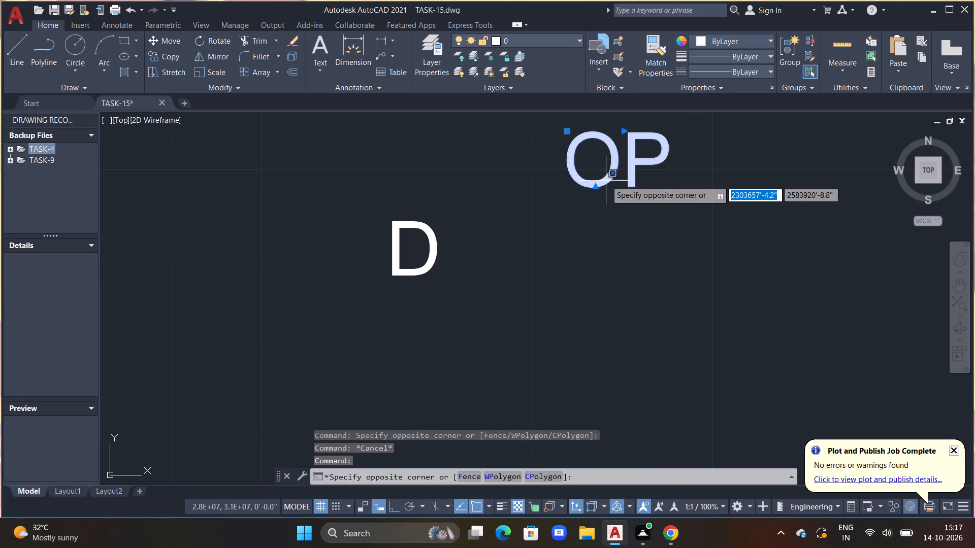
double_click(603, 181)
left_click(666, 176)
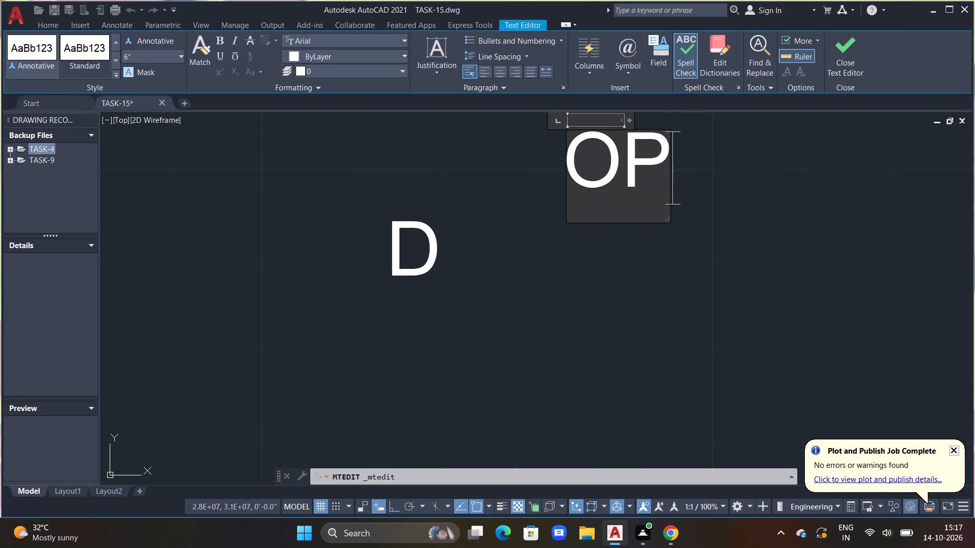
key("BackSpace")
key("BackSpace")
key("w")
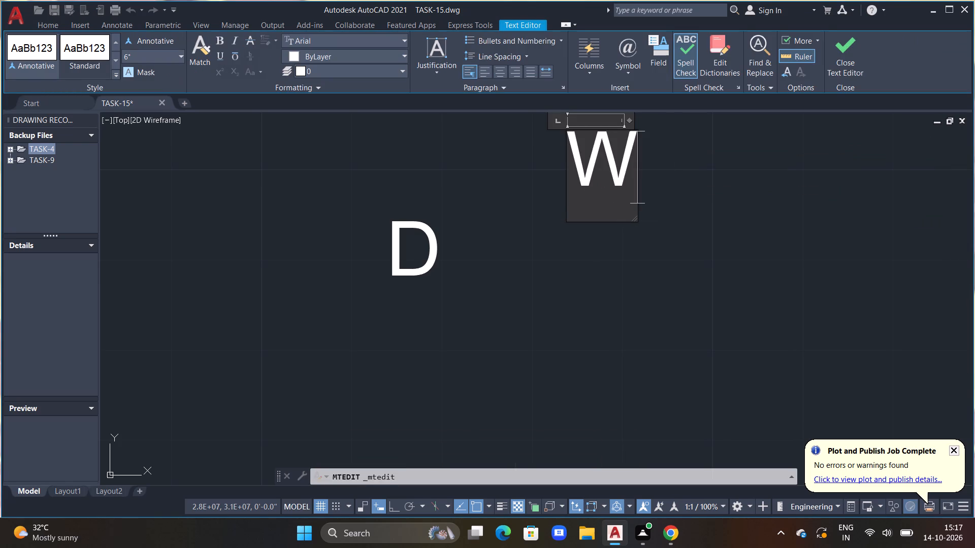
left_click(481, 214)
Change the text of the spare D label outside the plan to V.
double_click(394, 257)
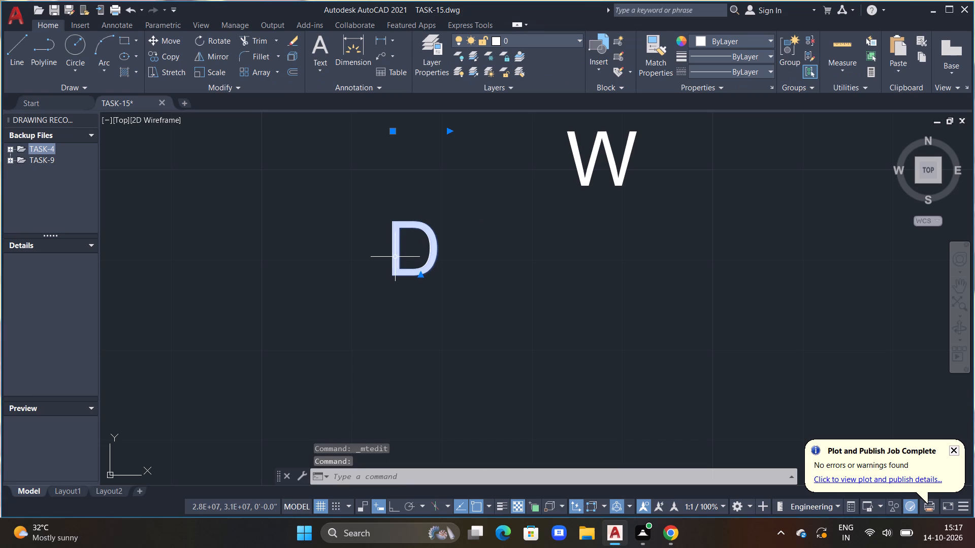
double_click(397, 256)
double_click(396, 256)
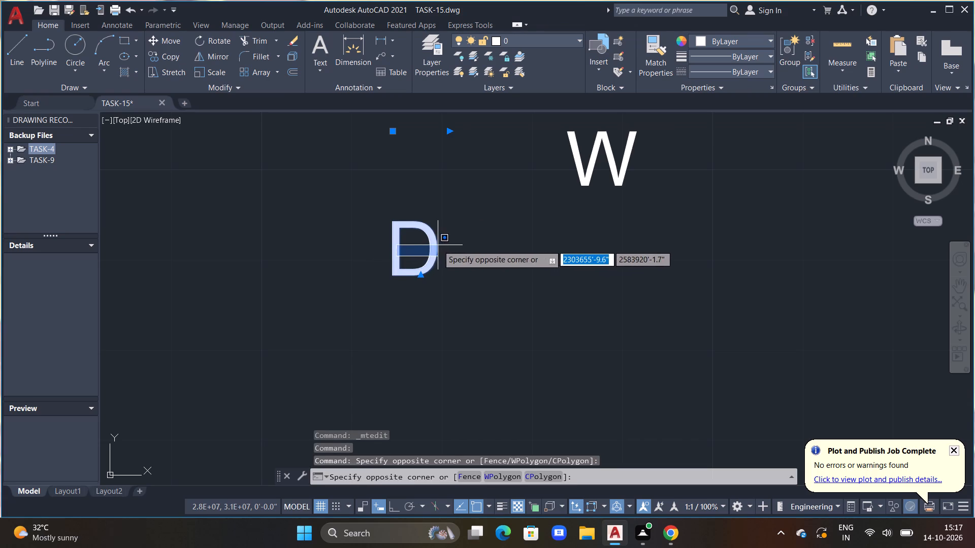
double_click(439, 245)
key("Escape")
double_click(427, 233)
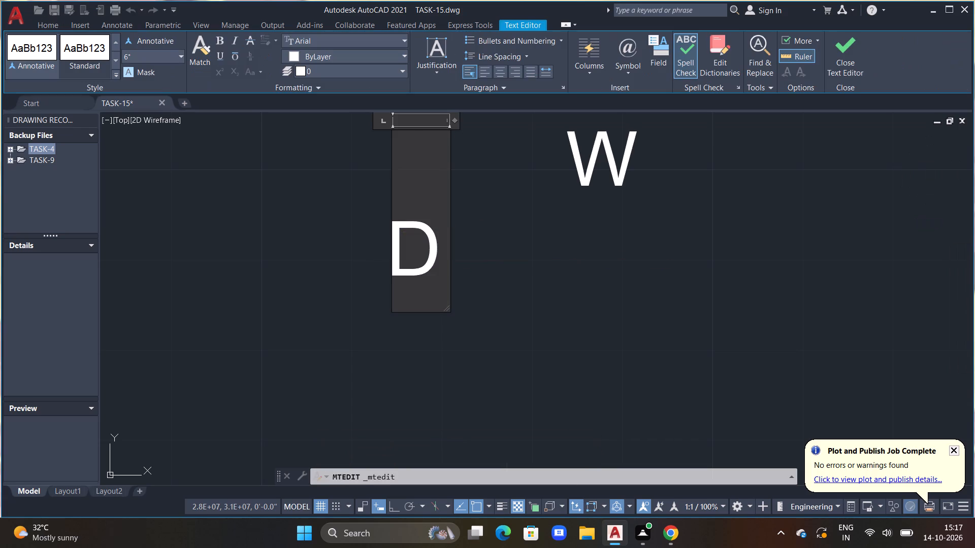
key("BackSpace")
key("v")
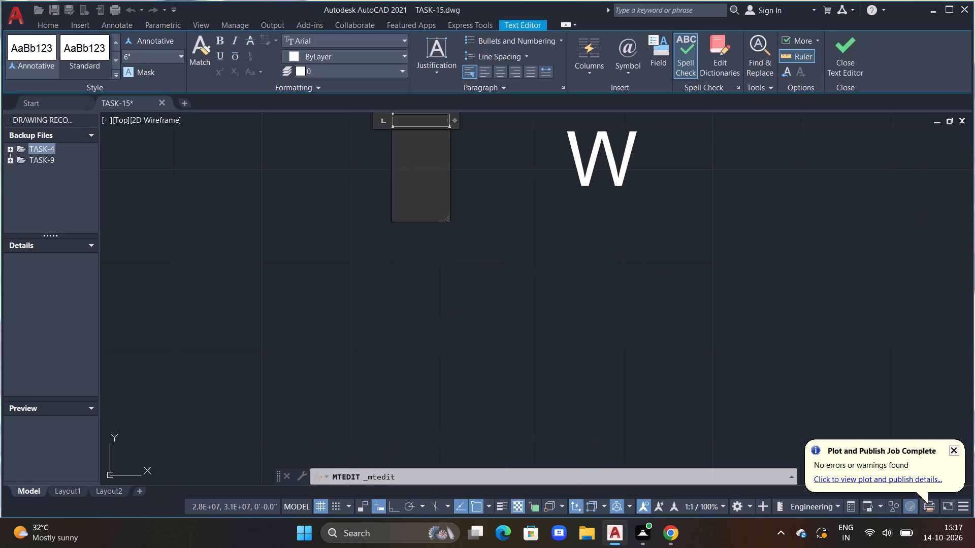
left_click(522, 271)
key("Escape")
Copy the spare W label outside the right-hand and top windows of the 10'6"X18' living room.
scroll(523, 274, "down", 3)
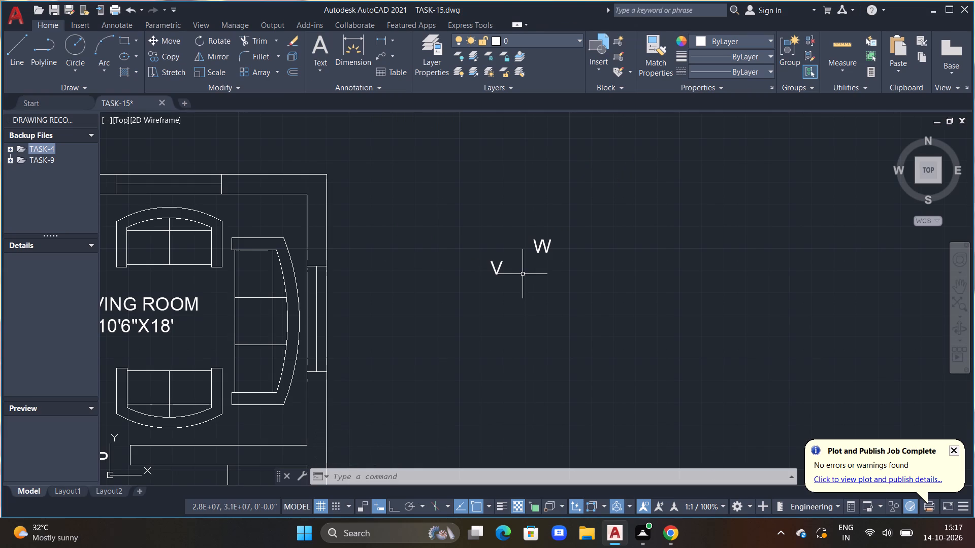
left_click(535, 246)
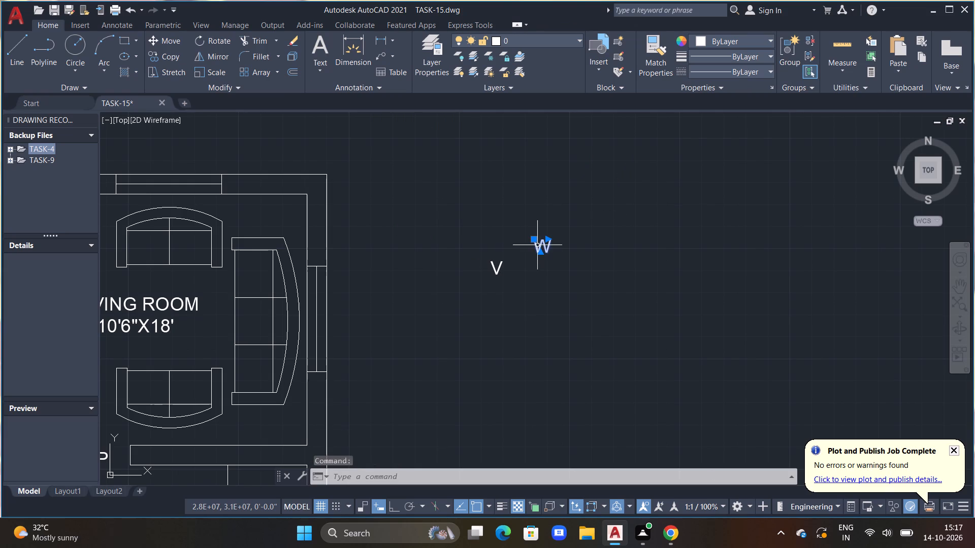
type("CO M")
key("space")
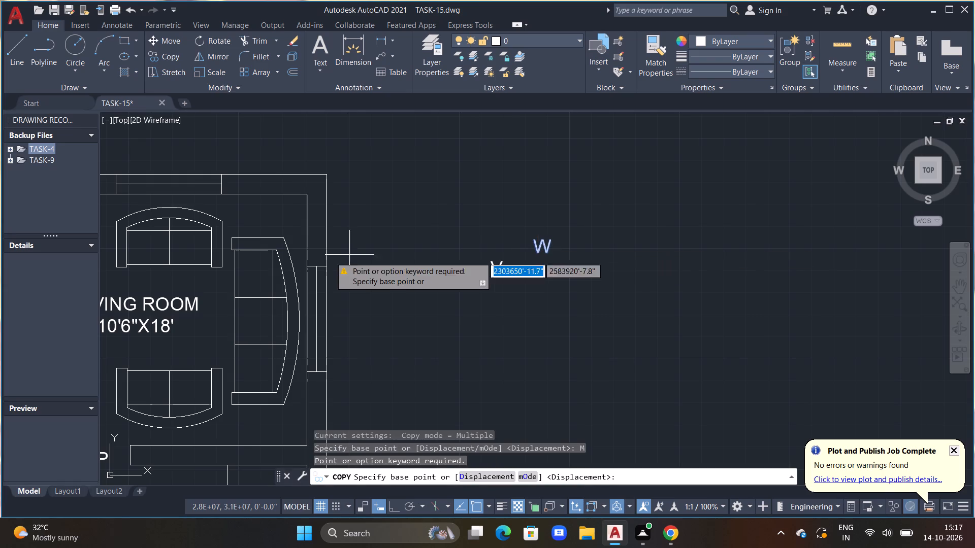
left_click(539, 246)
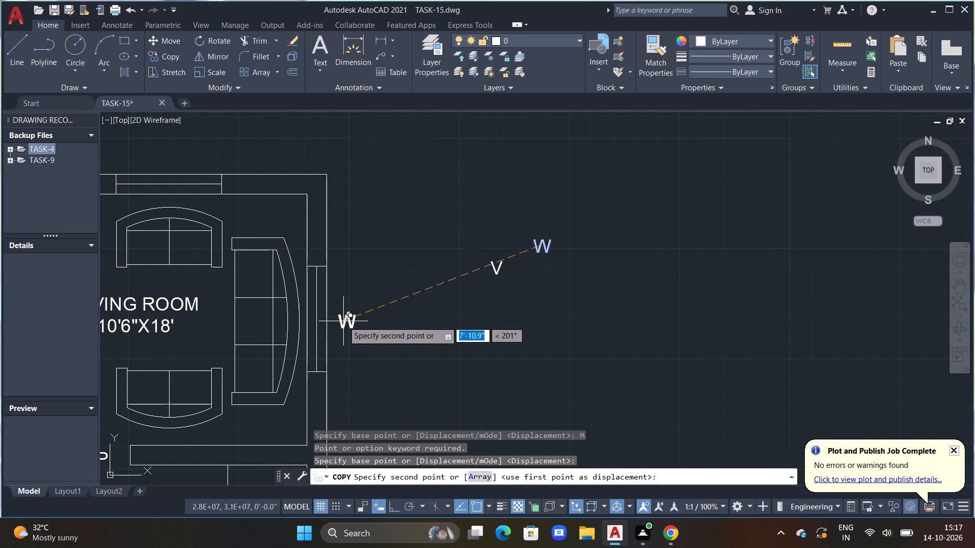
left_click(343, 321)
scroll(280, 267, "down", 3)
scroll(221, 222, "up", 4)
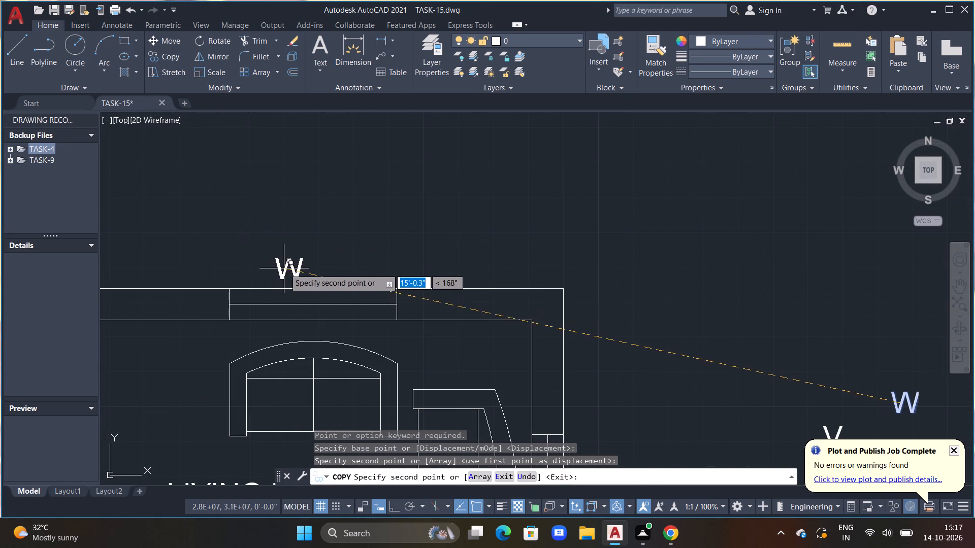
left_click(294, 268)
Place W copies outside the top and left-hand windows of the upper 10'X9'6" bedroom.
scroll(268, 276, "down", 4)
middle_click_drag(294, 286, 582, 195)
scroll(470, 175, "up", 4)
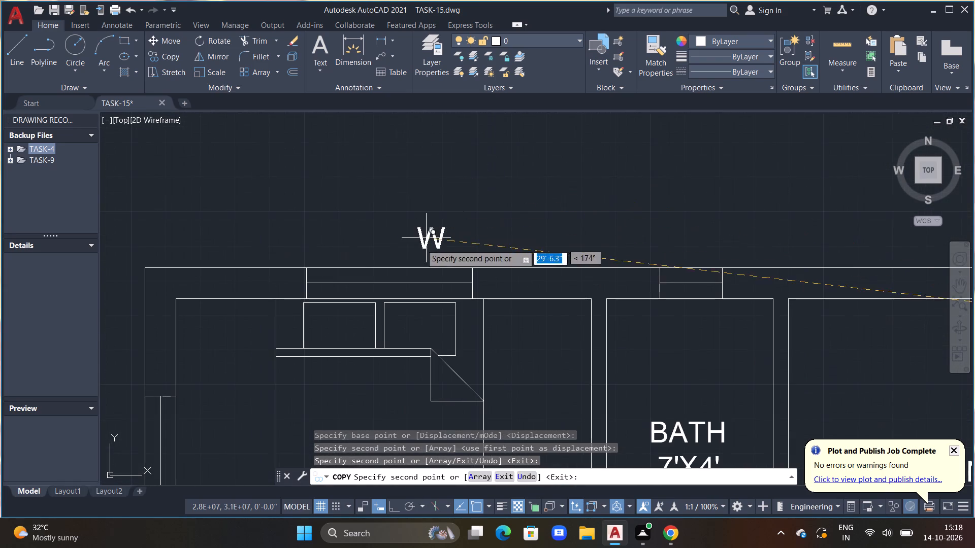
left_click(376, 244)
scroll(379, 252, "down", 4)
middle_click_drag(387, 272, 417, 246)
scroll(357, 273, "up", 3)
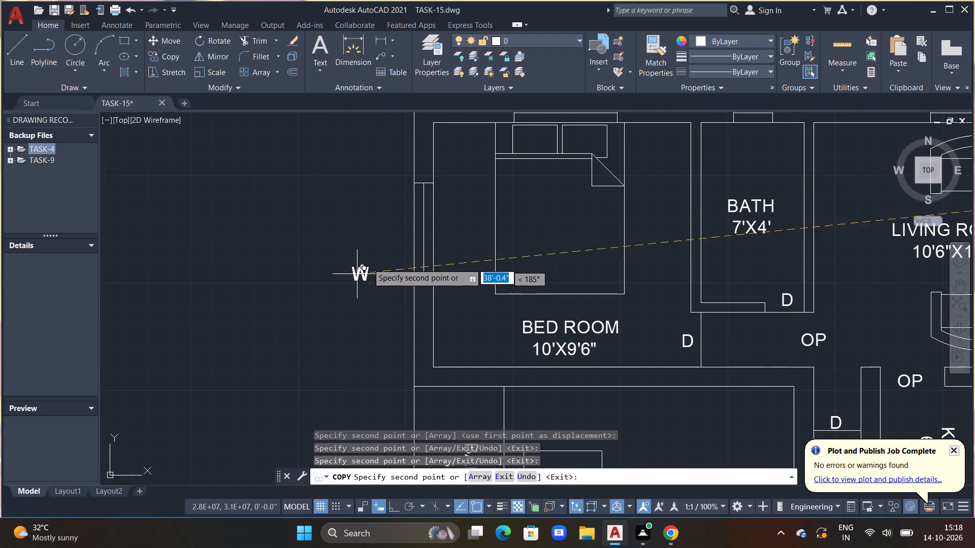
left_click(380, 238)
Place a W copy outside the left-hand window of the 9'X9' living room.
scroll(380, 244, "down", 5)
middle_click_drag(378, 259, 380, 187)
scroll(383, 220, "up", 1)
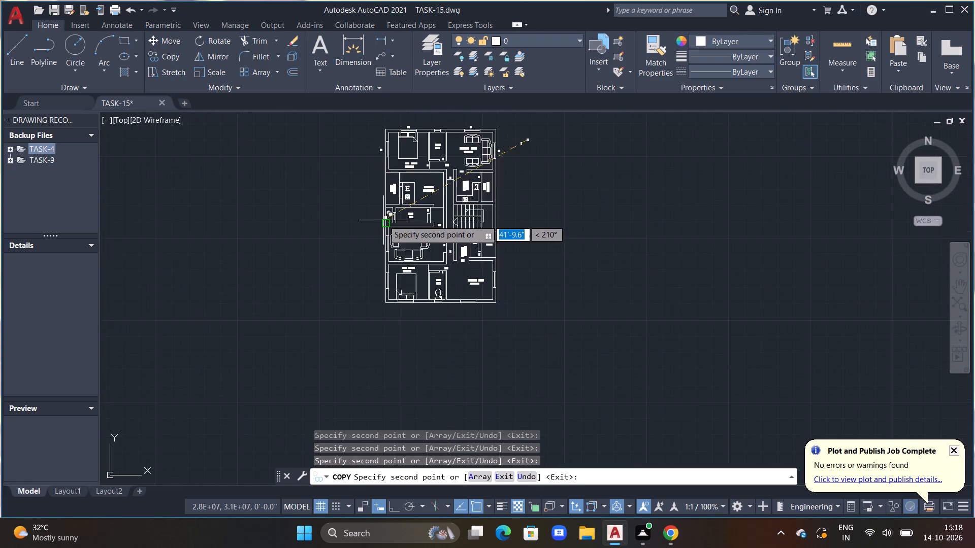
scroll(383, 220, "up", 2)
scroll(383, 272, "up", 2)
left_click(381, 265)
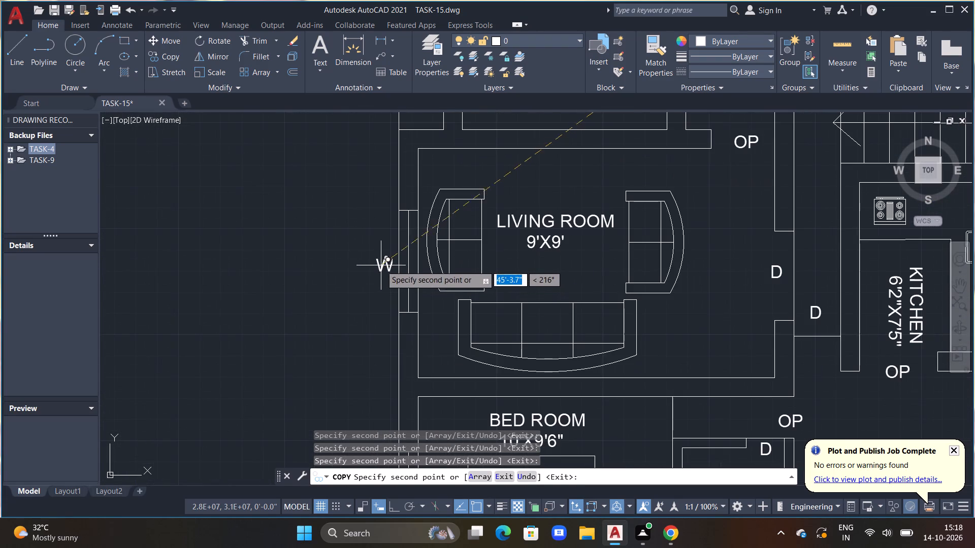
Place W copies outside the left-hand and bottom windows of the lower 10'X9'6" bedroom.
scroll(382, 266, "down", 3)
middle_click_drag(387, 277, 395, 264)
scroll(395, 265, "up", 1)
scroll(381, 323, "up", 1)
left_click(383, 368)
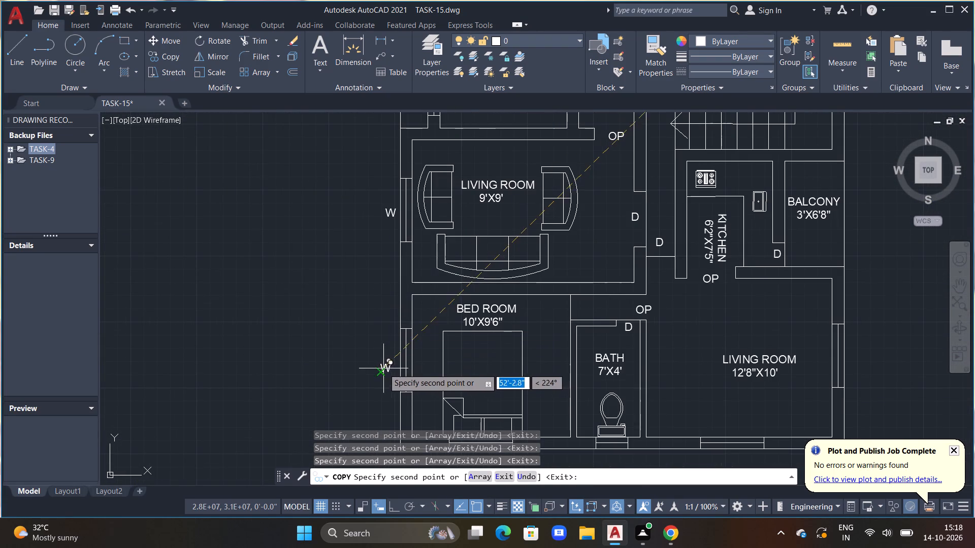
middle_click_drag(494, 338, 371, 222)
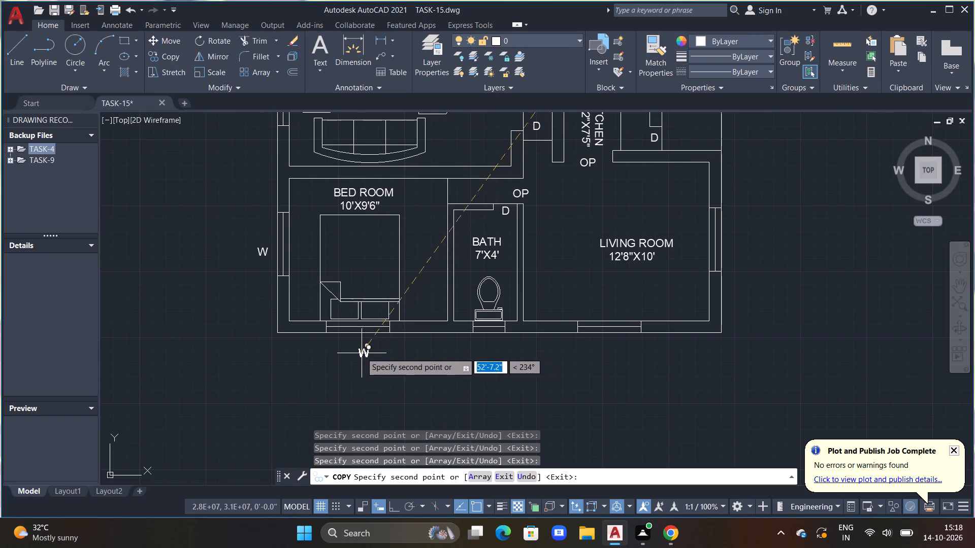
left_click(359, 350)
Place W copies outside the bottom and right-hand windows of the 12'8"X10' living room.
left_click(607, 347)
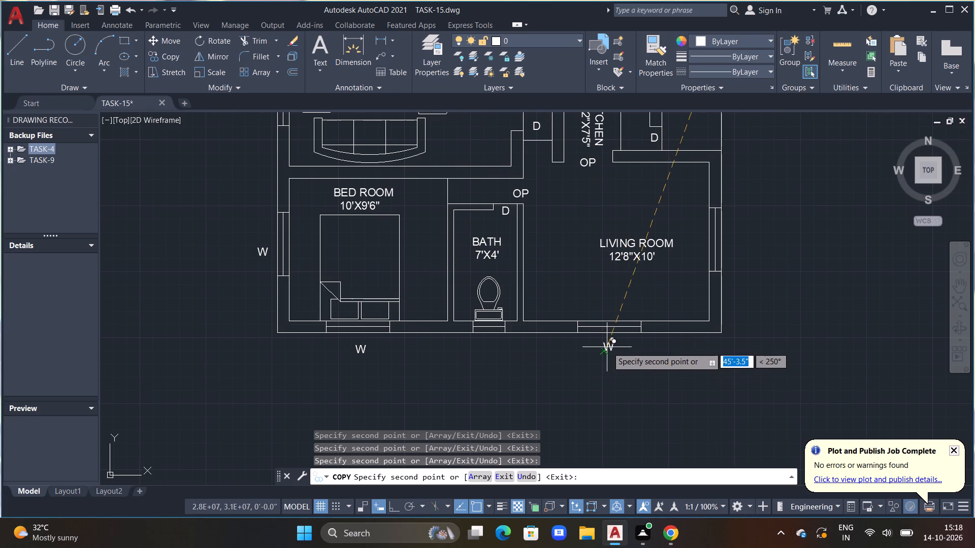
left_click(734, 242)
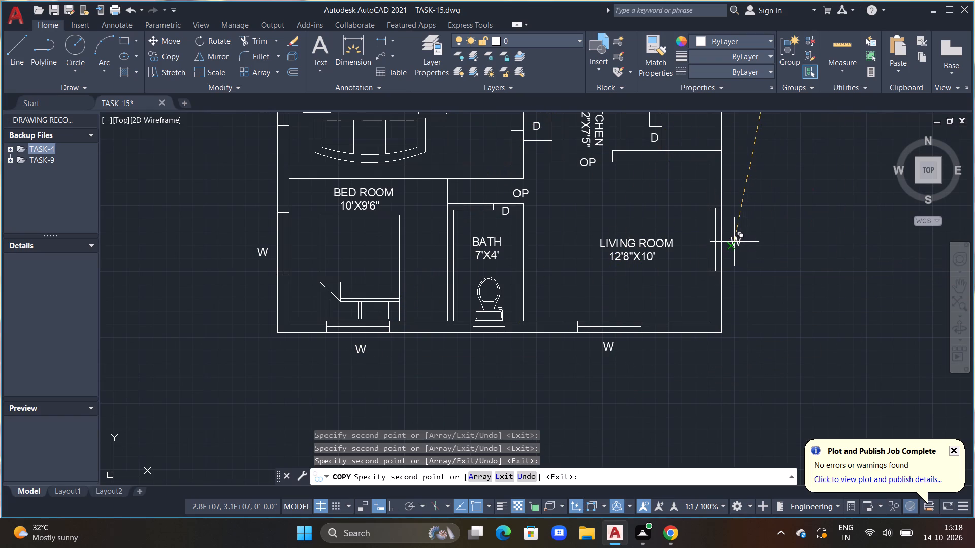
Place the last W copy at the window between the 10'4"X8'2" kitchen and its 3'X6'8" balcony.
scroll(736, 231, "down", 3)
middle_click_drag(743, 215, 738, 370)
scroll(746, 215, "up", 1)
scroll(736, 326, "up", 1)
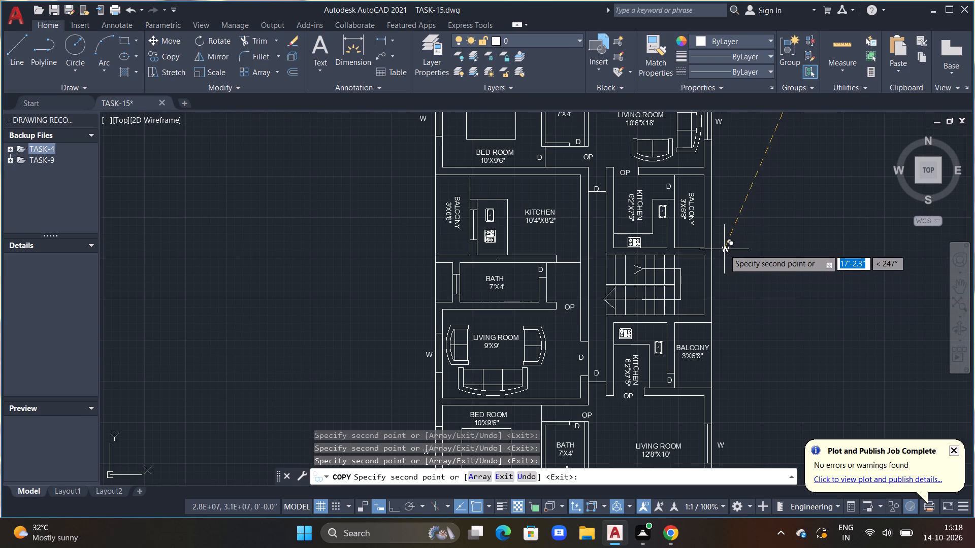
scroll(723, 250, "down", 1)
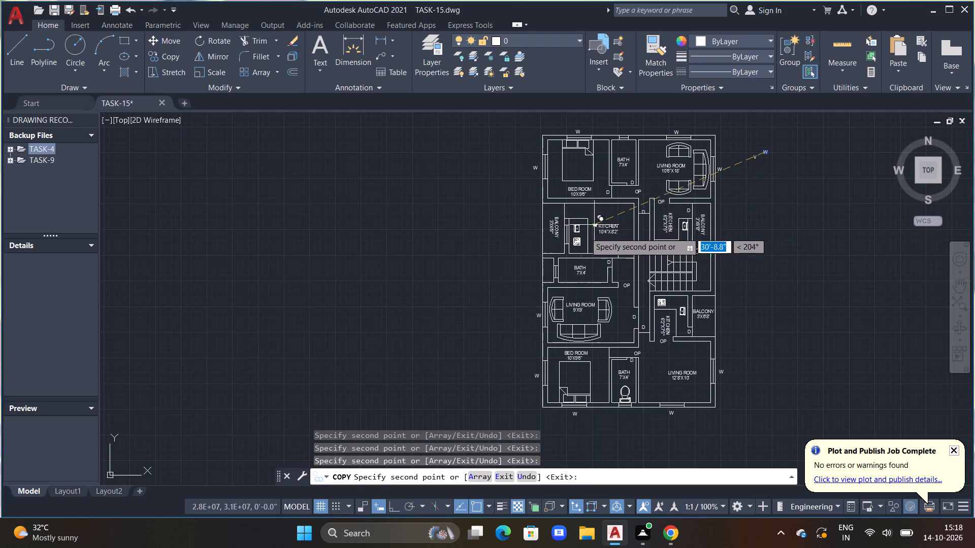
scroll(543, 259, "up", 3)
middle_click_drag(606, 201, 554, 325)
scroll(553, 333, "up", 2)
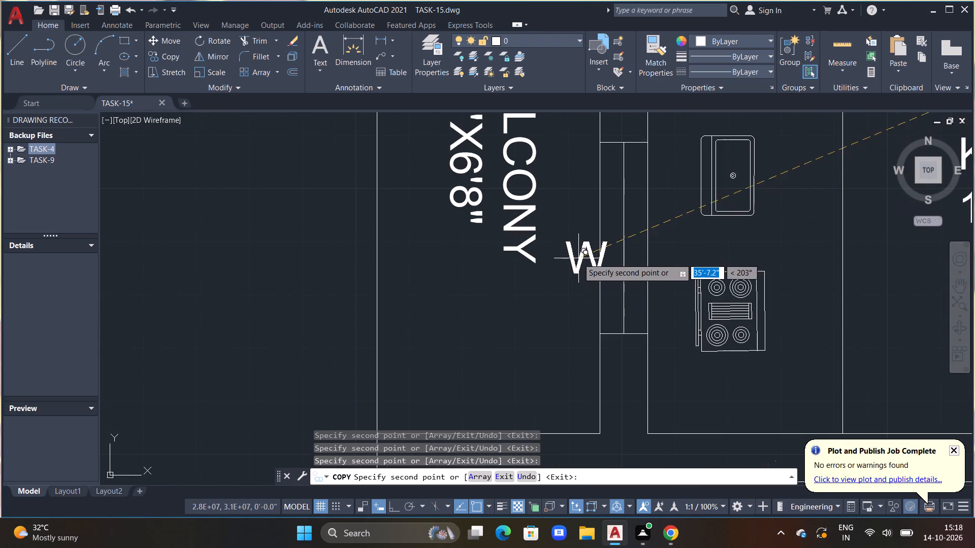
left_click(563, 239)
scroll(561, 246, "down", 3)
scroll(556, 312, "down", 1)
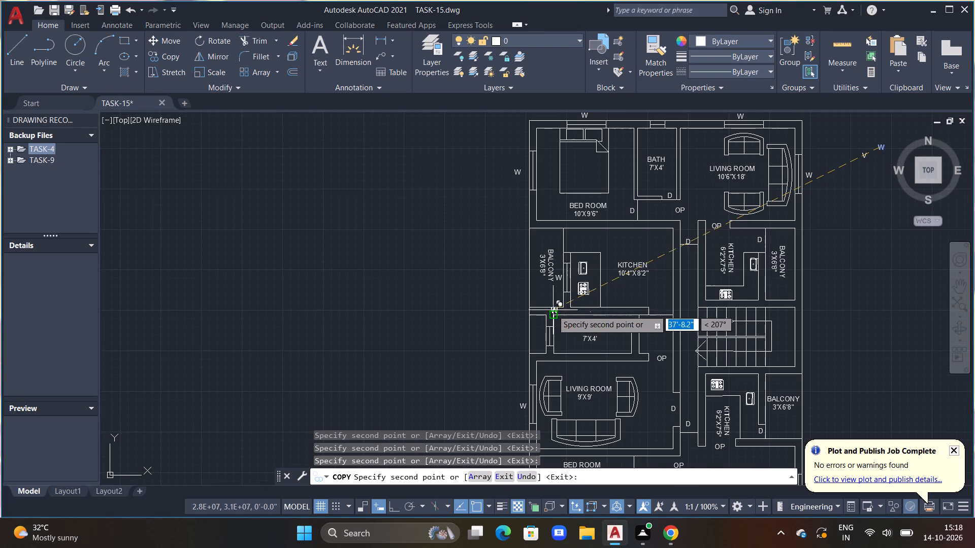
middle_click(555, 321)
middle_click_drag(545, 289, 541, 278)
scroll(547, 307, "down", 1)
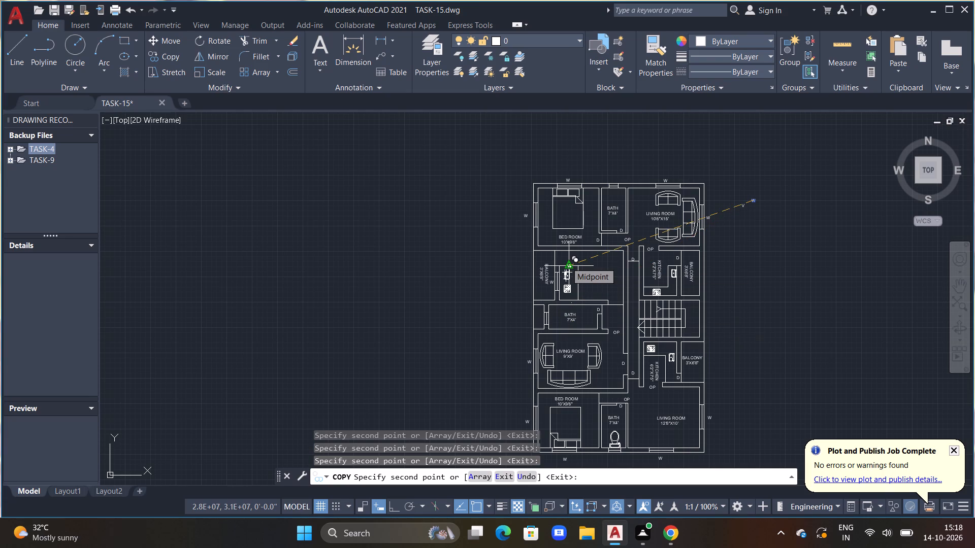
key("Escape")
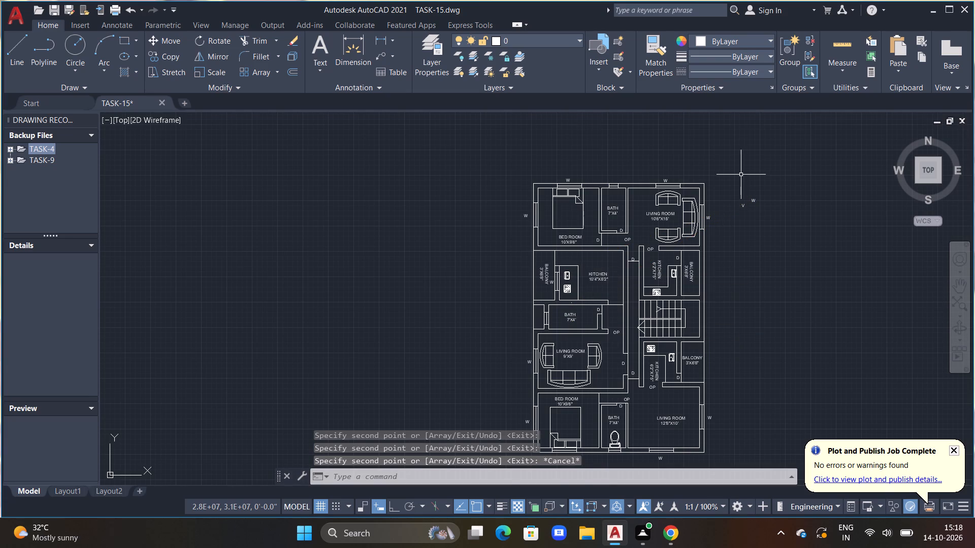
Delete the spare W label outside the plan.
scroll(741, 177, "up", 2)
left_click(768, 223)
key("Delete")
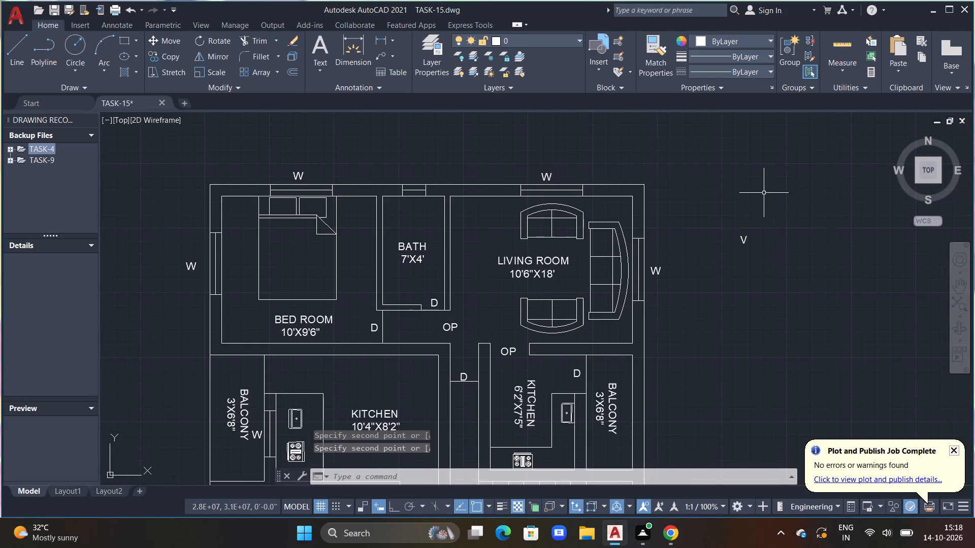
Copy the spare V label to the ventilators of the upper and middle 7'X4' baths, outside their walls.
left_click(740, 237)
type("CO M")
key("space")
left_click_drag(740, 237, 733, 236)
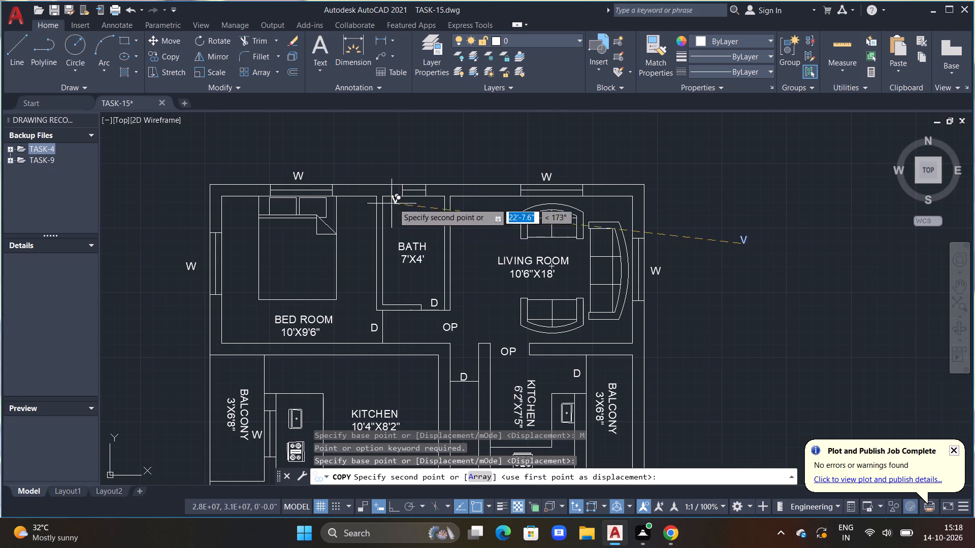
left_click(413, 177)
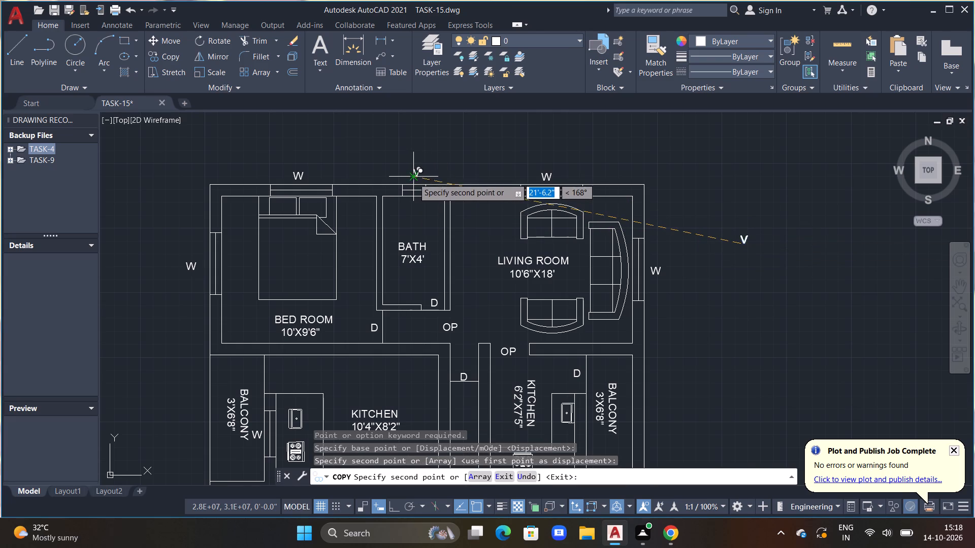
scroll(415, 184, "down", 2)
middle_click_drag(395, 293, 411, 228)
scroll(347, 274, "up", 4)
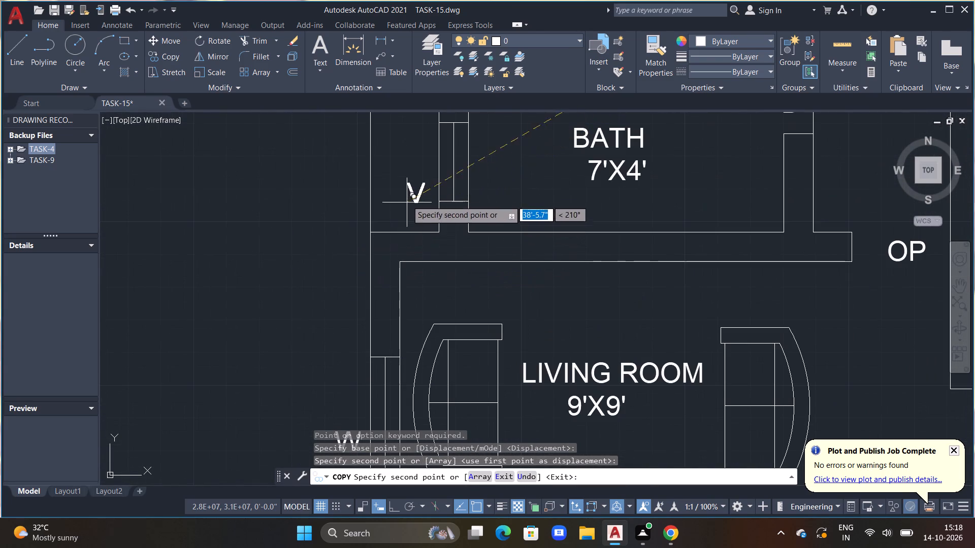
left_click(415, 165)
Place the last V copy below the ventilator of the lower 7'X4' bath.
scroll(415, 175, "down", 4)
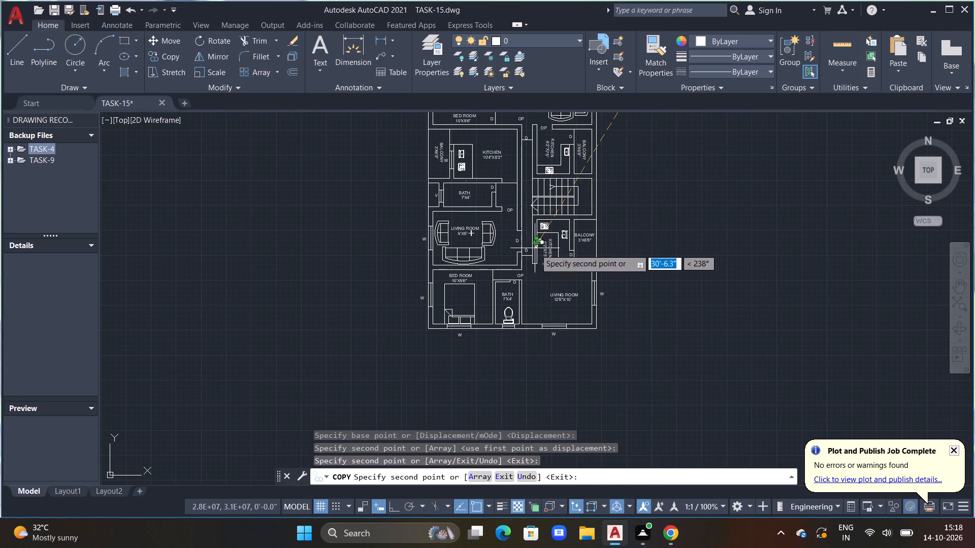
scroll(513, 321, "up", 4)
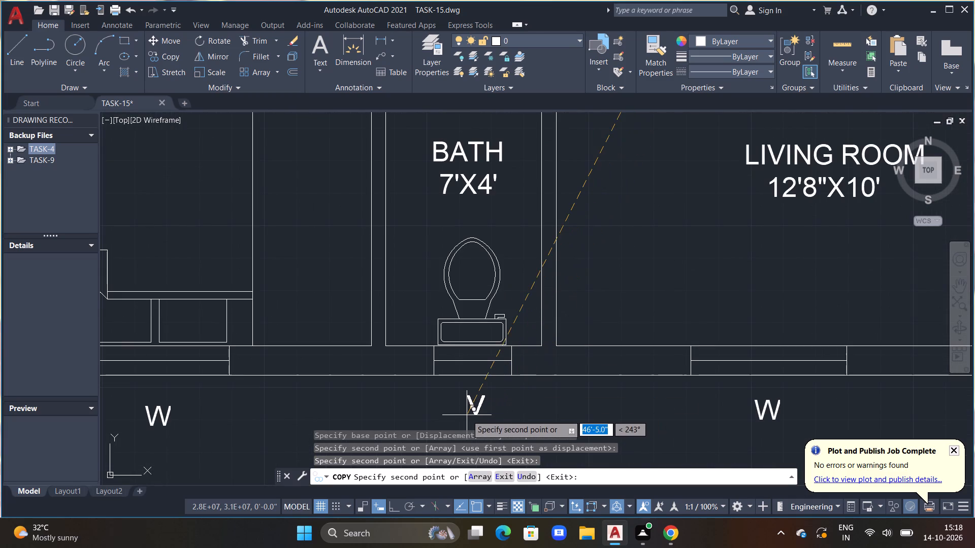
left_click(462, 409)
scroll(463, 395, "down", 1)
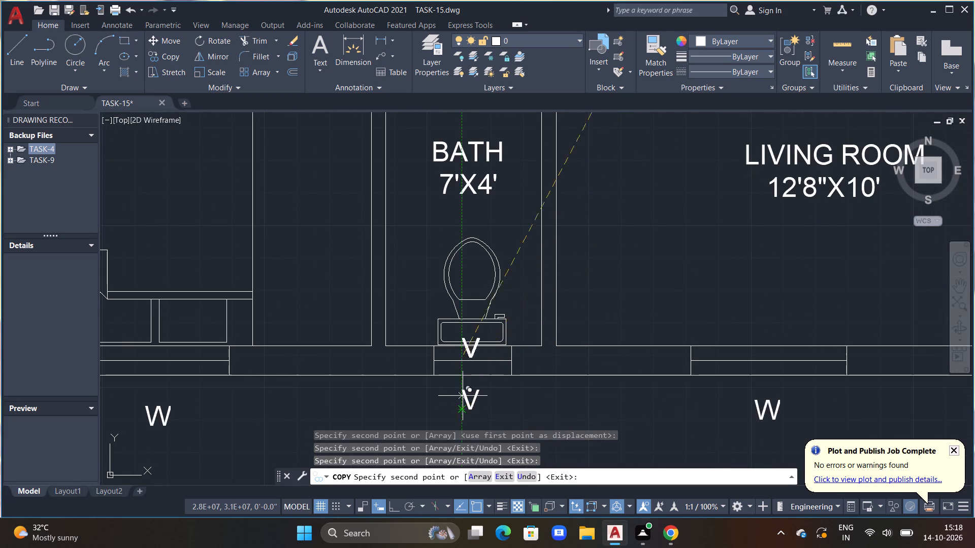
scroll(463, 394, "down", 1)
scroll(447, 269, "down", 2)
middle_click_drag(451, 234, 421, 282)
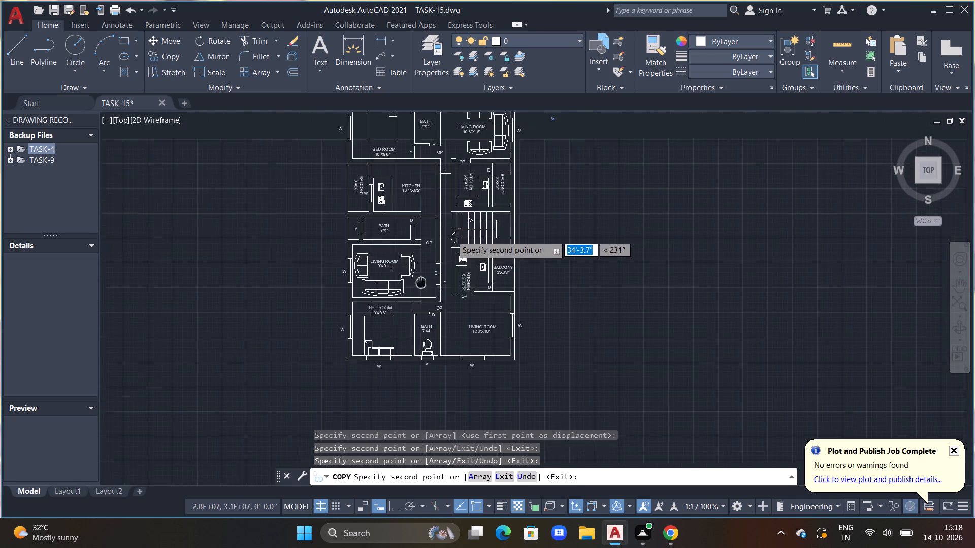
middle_click_drag(421, 282, 410, 292)
middle_click_drag(451, 224, 437, 299)
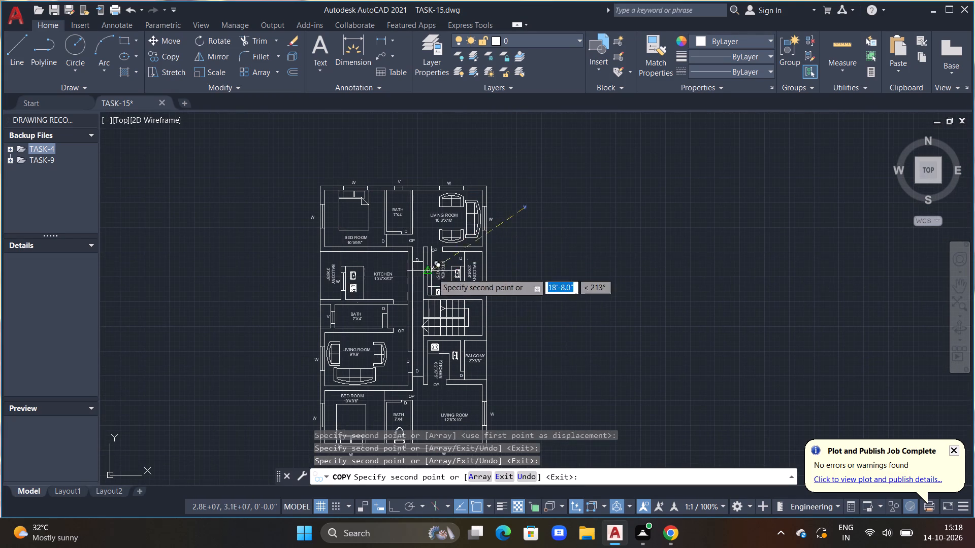
key("Escape")
key("Escape")
key("Escape")
key("Escape")
Delete the spare V label outside the plan.
scroll(634, 225, "down", 1)
middle_click_drag(624, 249, 609, 200)
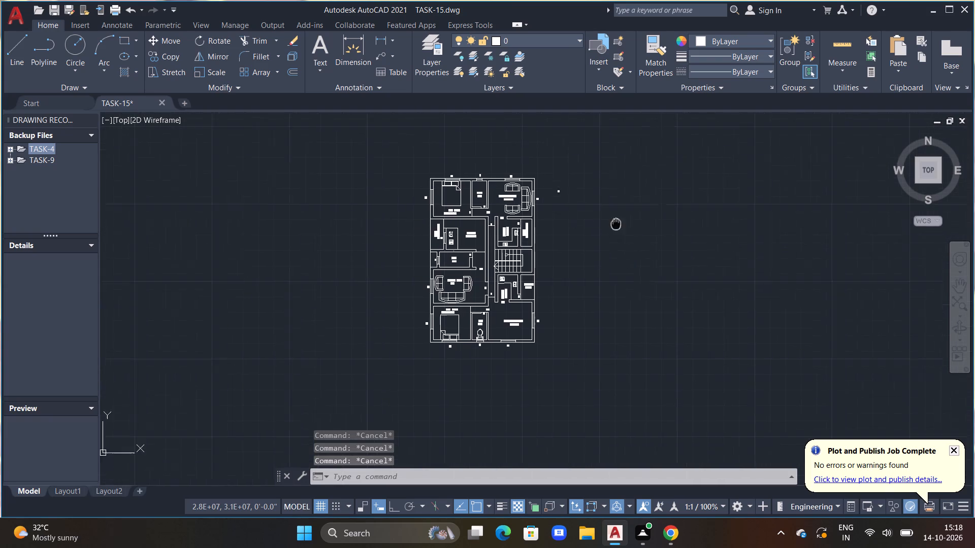
middle_click_drag(609, 200, 609, 198)
scroll(589, 242, "up", 1)
key("Escape")
key("Escape")
key("Escape")
scroll(529, 289, "down", 2)
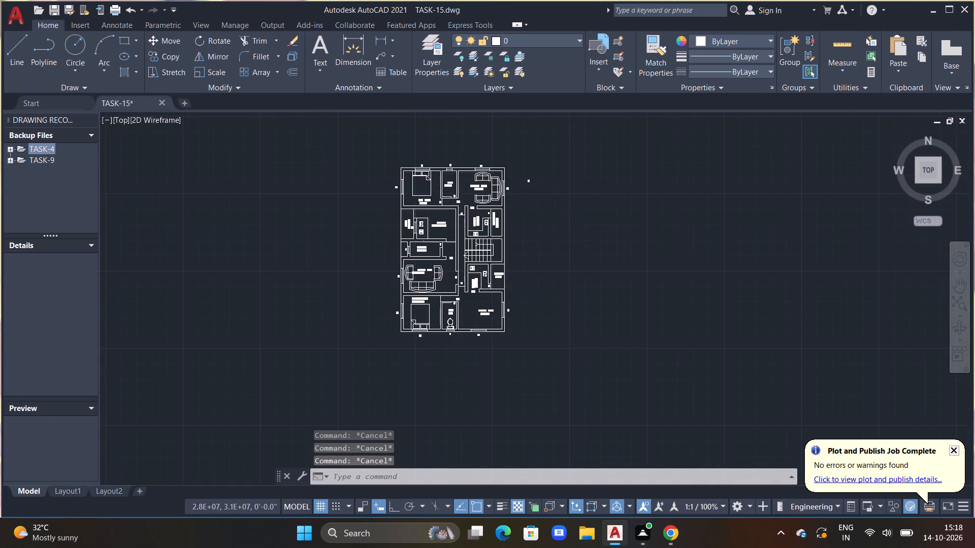
middle_click_drag(530, 283, 565, 279)
scroll(551, 257, "up", 2)
left_click_drag(586, 152, 591, 180)
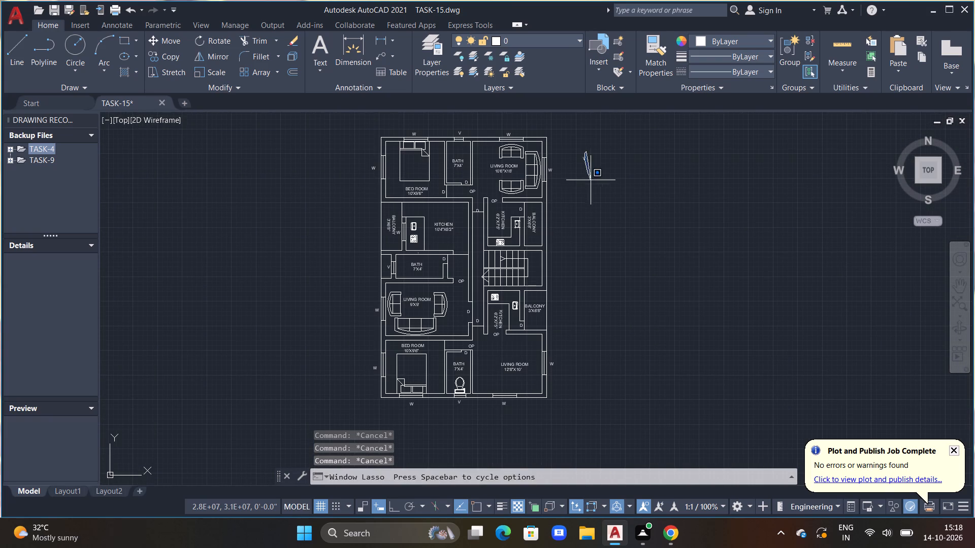
left_click_drag(591, 180, 597, 157)
left_click_drag(581, 149, 604, 173)
key("Delete")
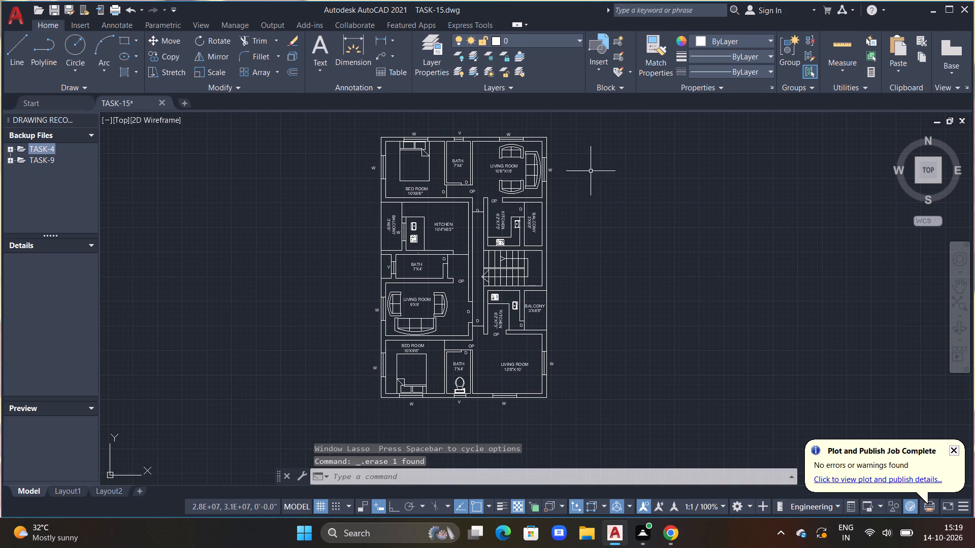
Dimension the plan's overall width between its top outer corners, placing the dimension line above the window labels.
scroll(537, 138, "down", 1)
middle_click_drag(542, 139, 563, 206)
key("Escape")
key("Escape")
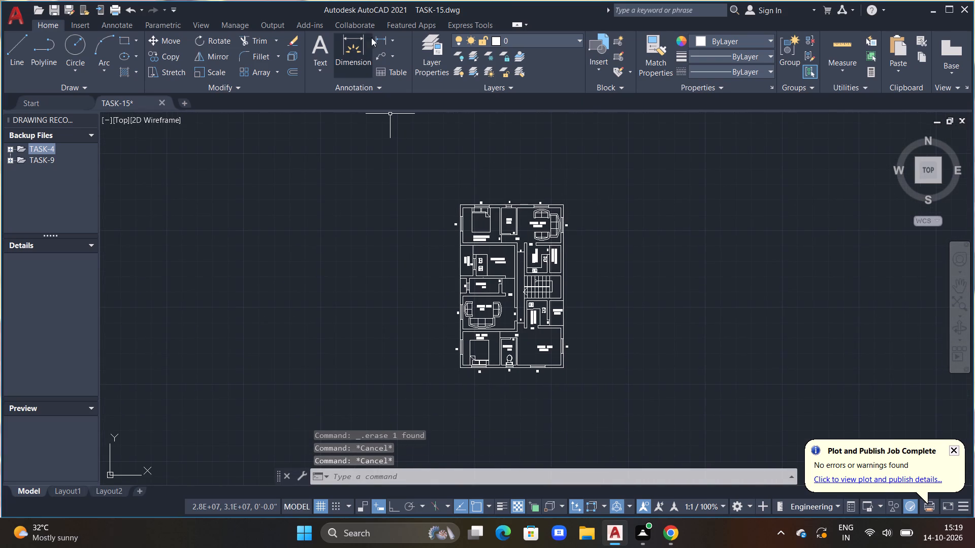
left_click(356, 38)
scroll(434, 215, "up", 3)
left_click(535, 176)
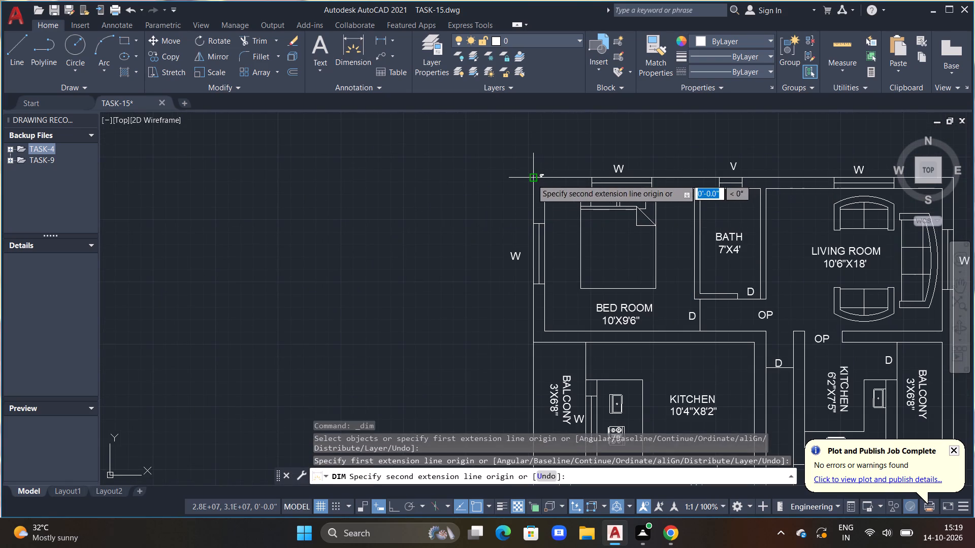
middle_click_drag(519, 188, 224, 174)
left_click_drag(659, 164, 659, 159)
left_click(659, 126)
scroll(657, 132, "down", 2)
middle_click_drag(491, 219, 495, 183)
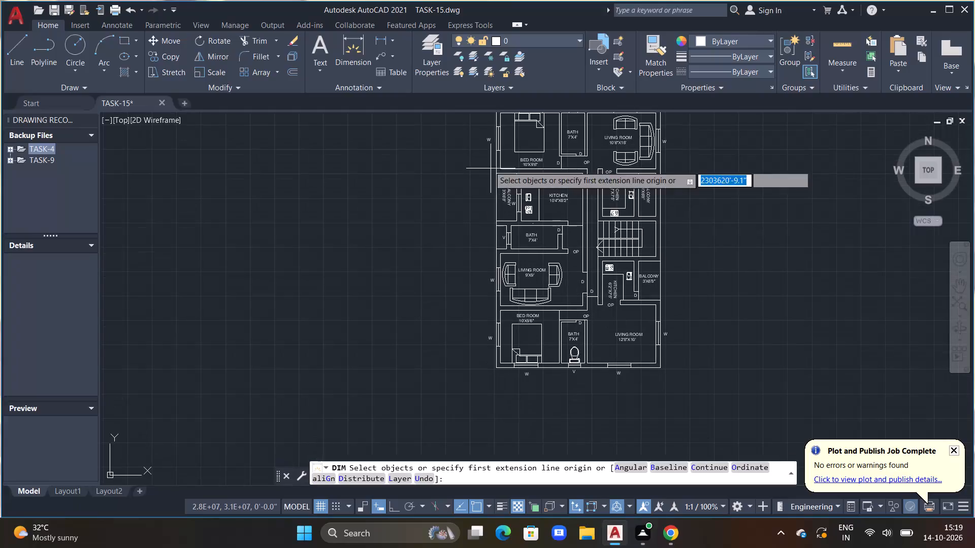
Dimension the plan's overall length between its left outer corners, placing the dimension line outside the window labels.
left_click(352, 47)
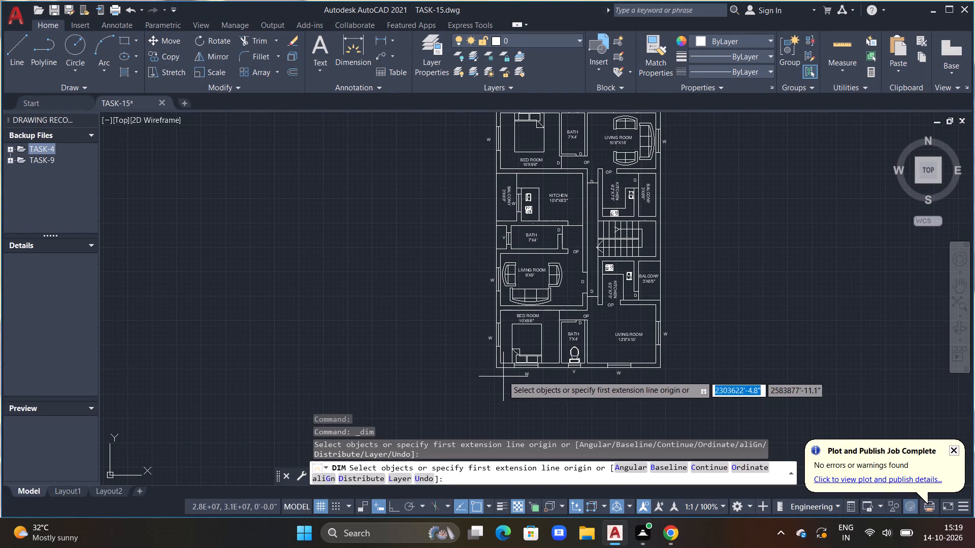
left_click(496, 366)
middle_click_drag(491, 165, 505, 217)
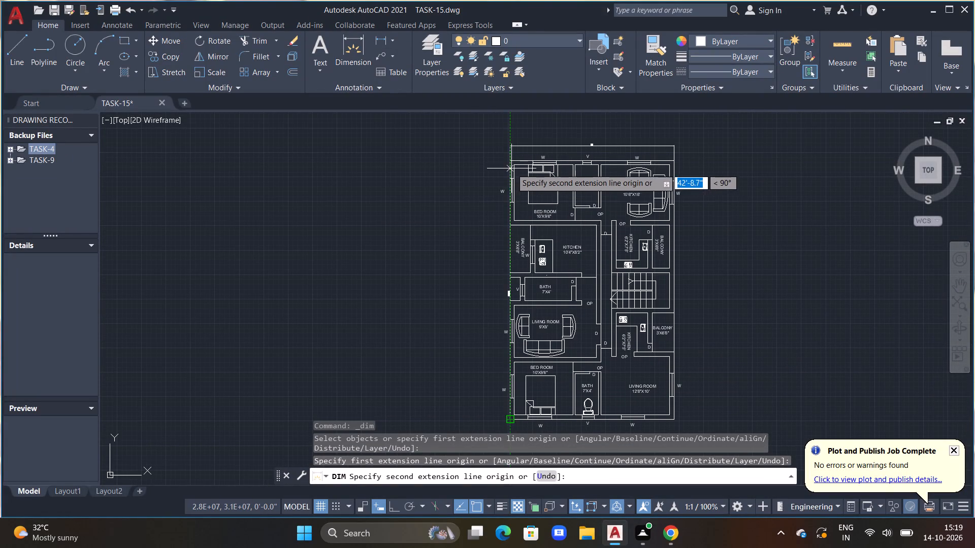
left_click(510, 160)
left_click(485, 165)
key("Escape")
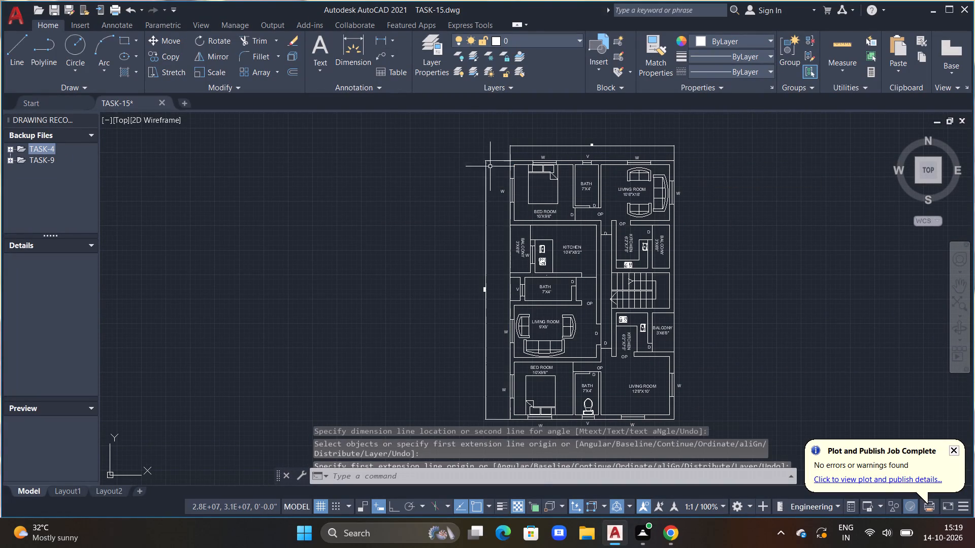
Set the text height of the overall length dimension to 6".
scroll(486, 282, "up", 3)
left_click(473, 320)
right_click_drag(474, 320, 475, 315)
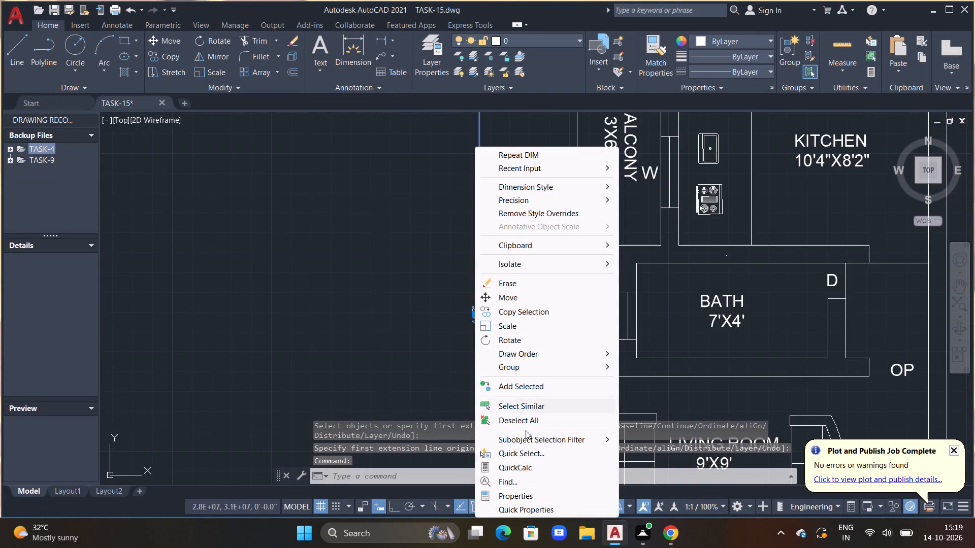
left_click(539, 496)
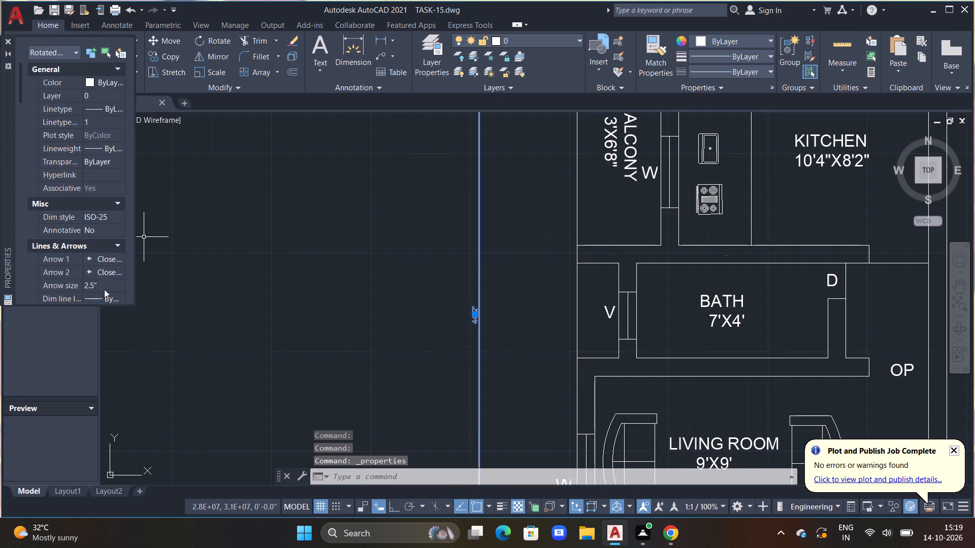
scroll(109, 279, "down", 4)
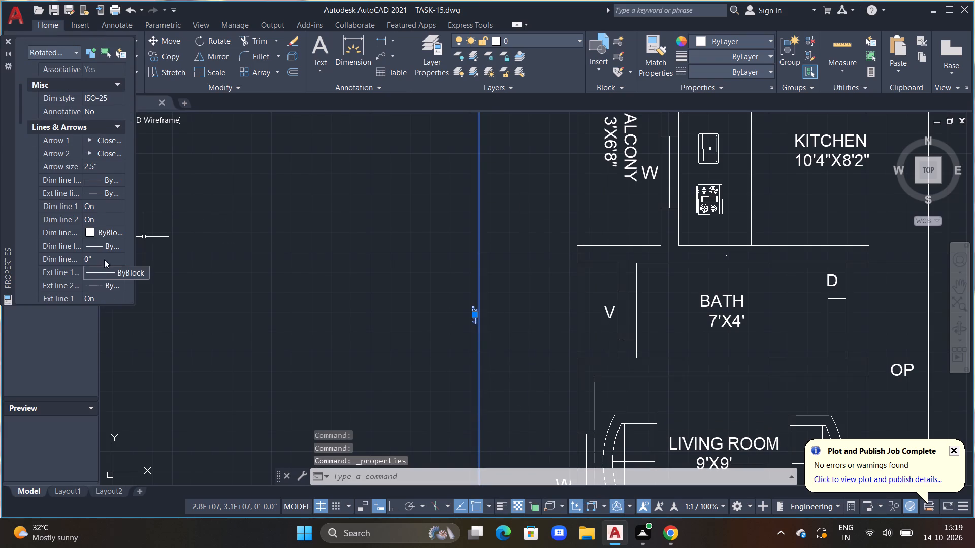
scroll(104, 258, "down", 3)
left_click(112, 258)
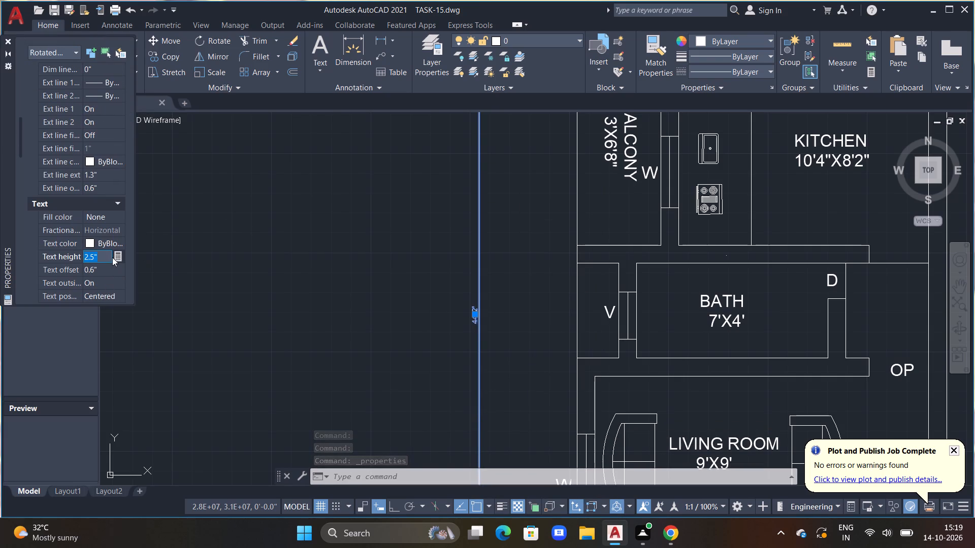
type("6\"")
key("Return")
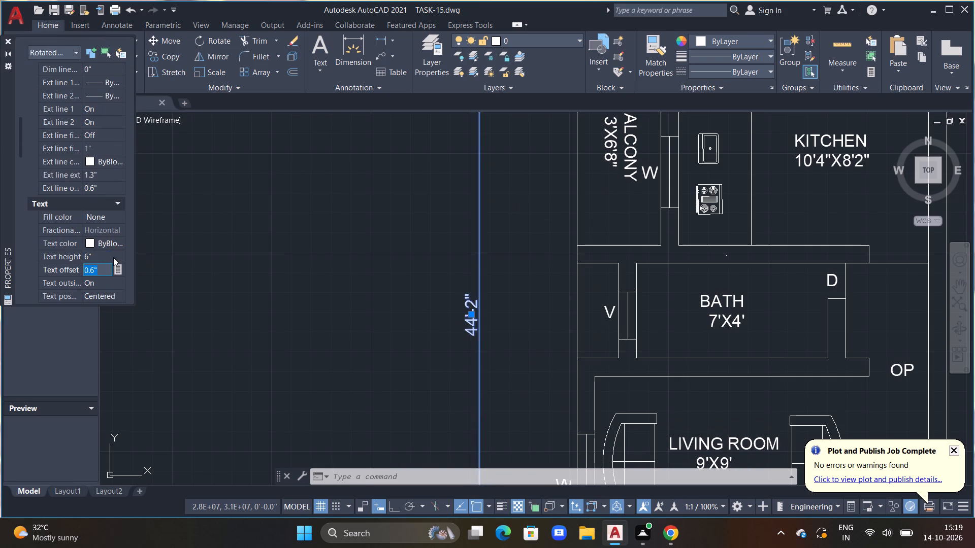
key("Escape")
Set the text height of the overall width dimension above the plan to 6" and close its properties.
scroll(802, 247, "down", 3)
middle_click_drag(783, 212, 557, 332)
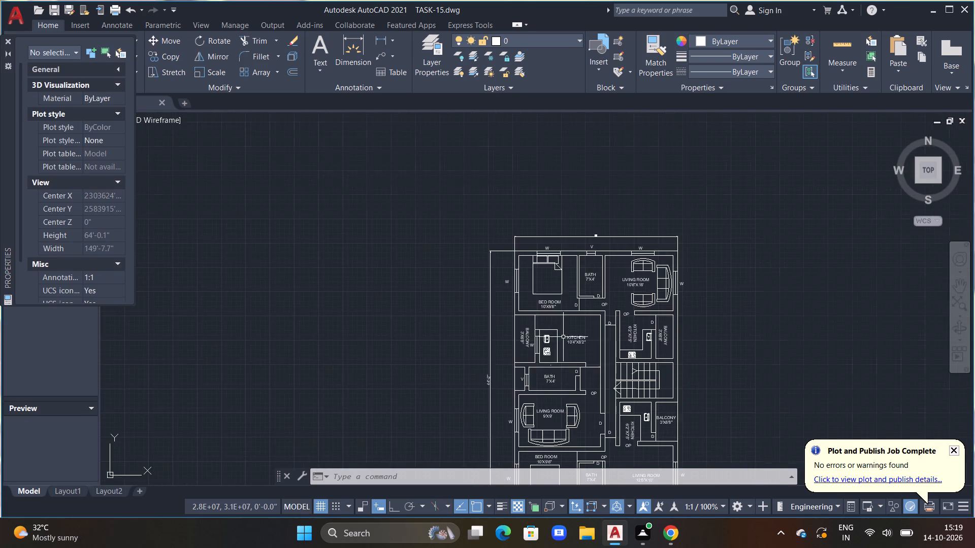
scroll(643, 259, "up", 3)
left_click(449, 168)
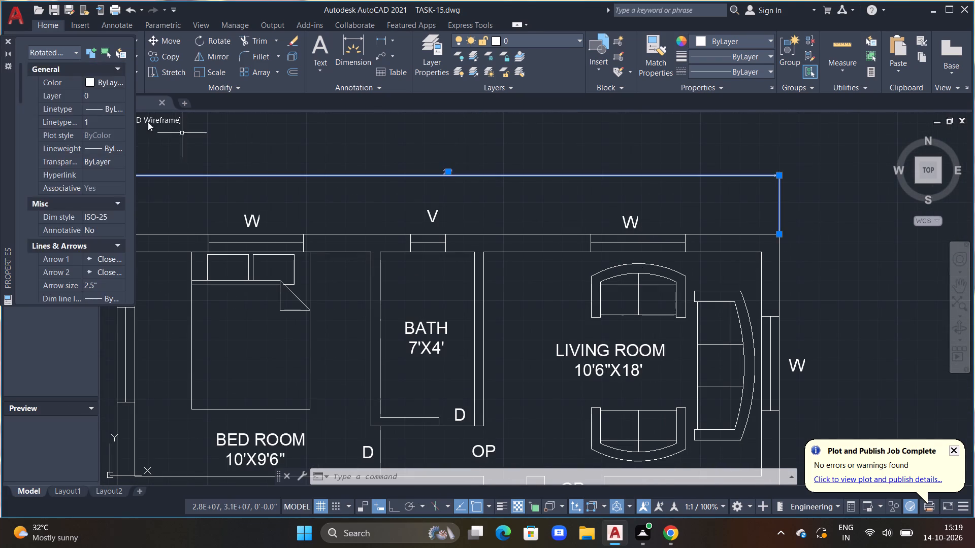
scroll(141, 130, "down", 3)
scroll(100, 200, "down", 2)
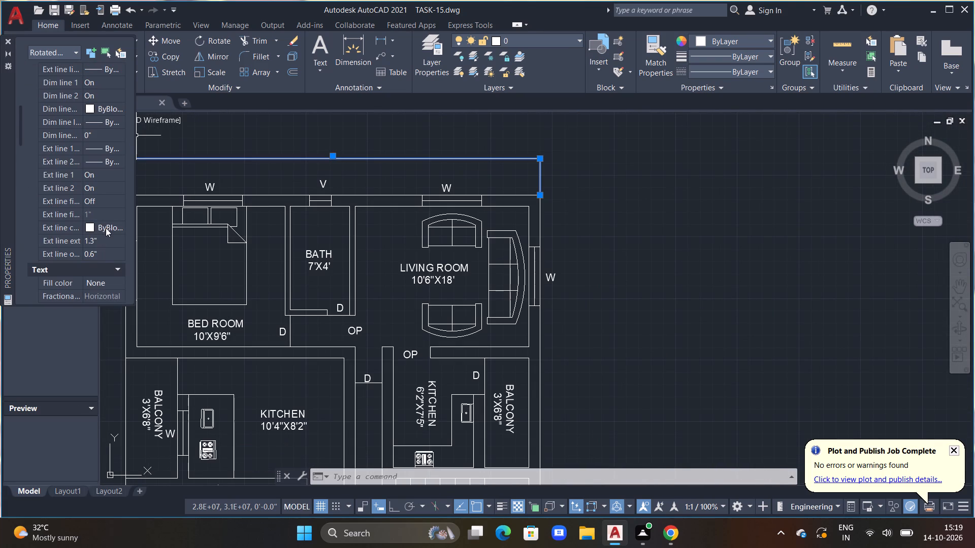
scroll(107, 219, "up", 1)
scroll(106, 217, "down", 4)
left_click(113, 255)
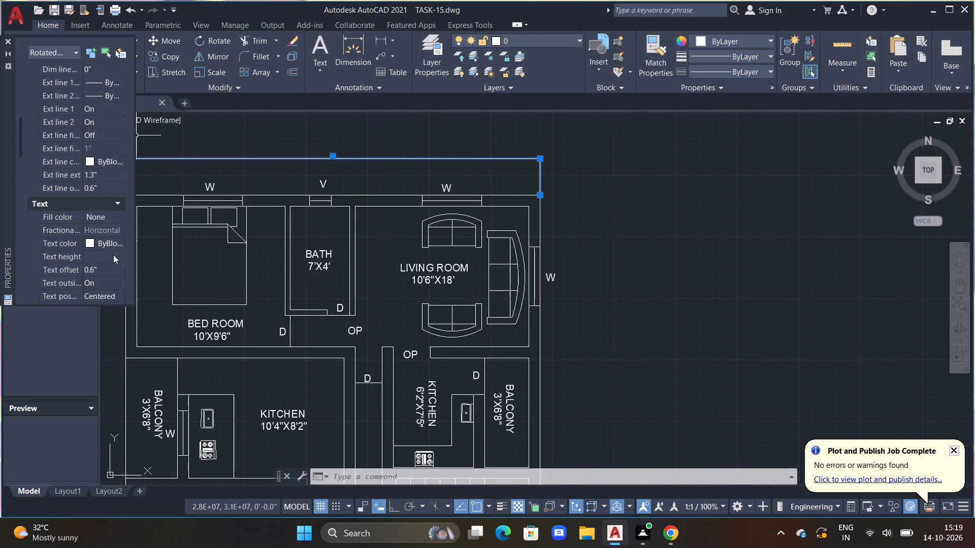
key("6")
key("shift+quotedbl")
key("Return")
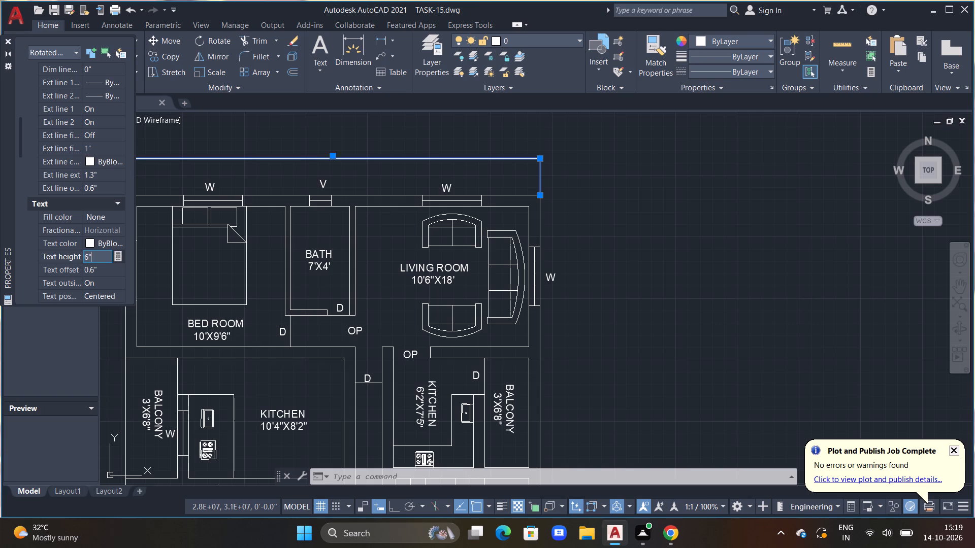
key("Escape")
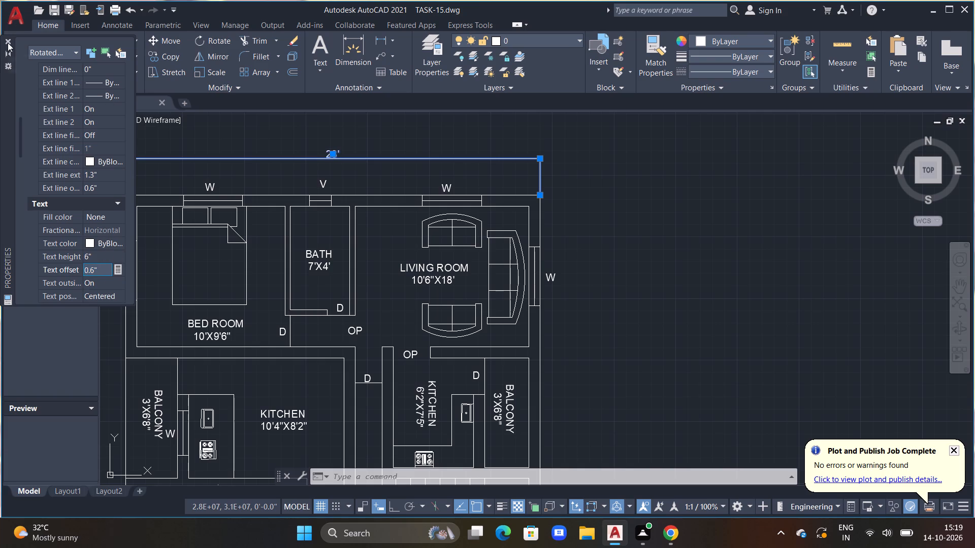
left_click(8, 42)
key("Escape")
scroll(214, 162, "down", 3)
key("Escape")
key("Escape")
key("Escape")
key("Escape")
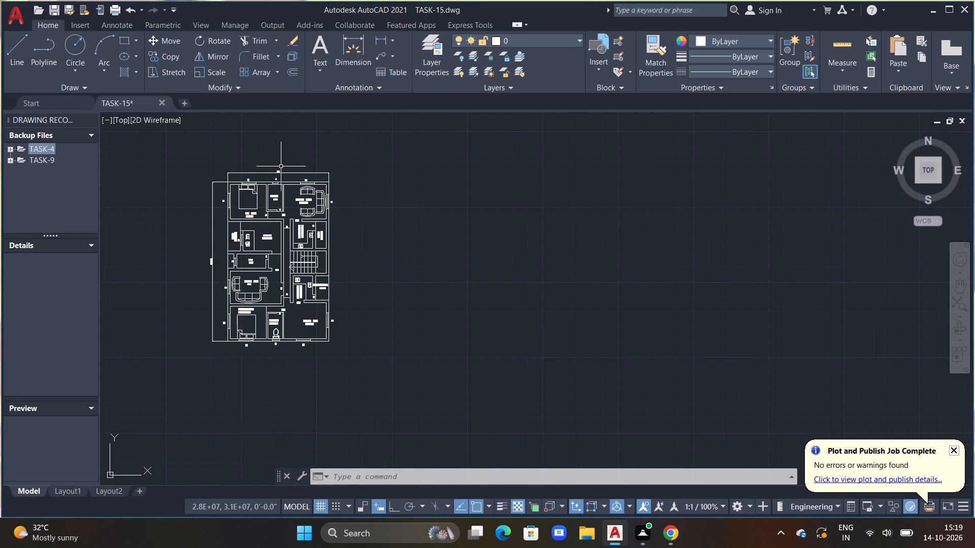
Save the dimensioned floor plan under its current file name.
scroll(281, 166, "down", 1)
middle_click_drag(284, 166, 423, 202)
scroll(436, 211, "up", 3)
scroll(445, 188, "down", 1)
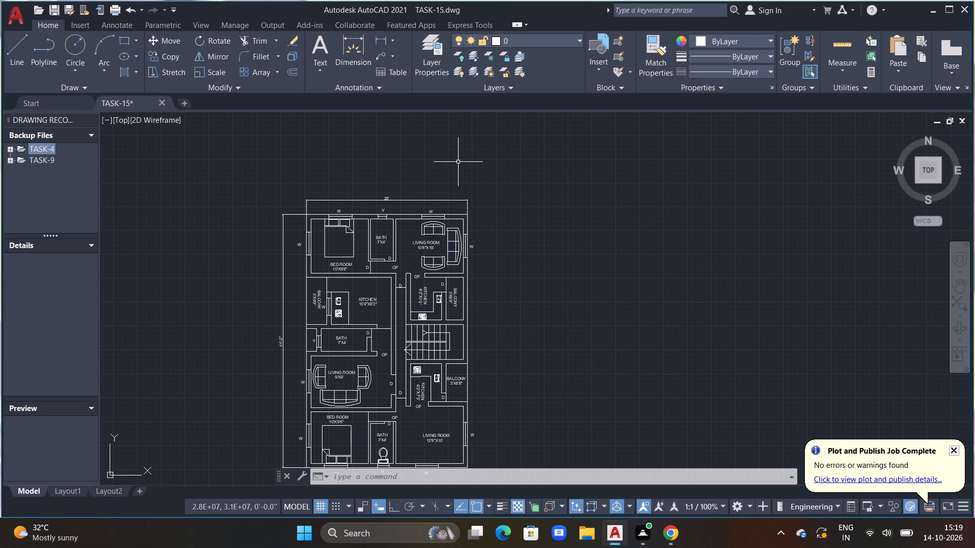
key("ctrl+s")
key("s")
scroll(45, 37, "down", 1)
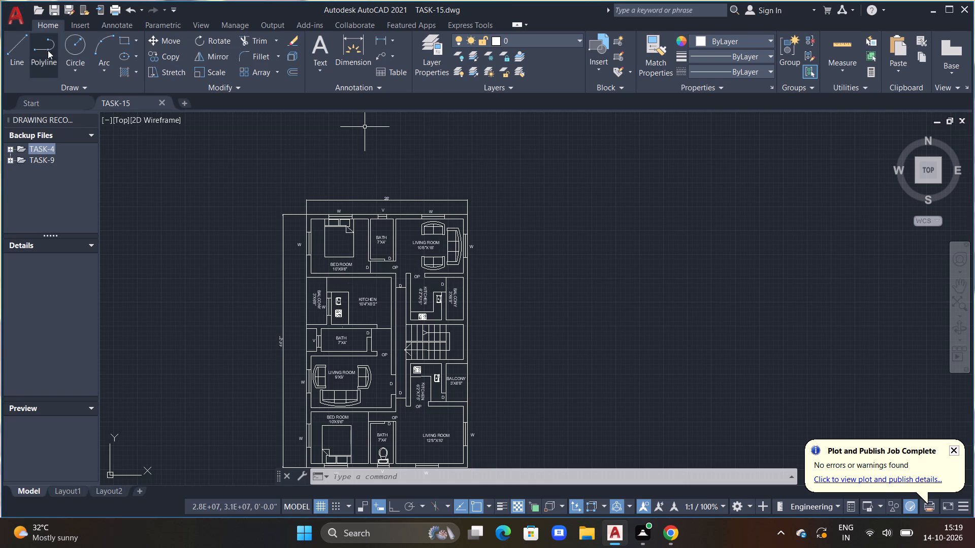
scroll(120, 92, "down", 1)
scroll(389, 221, "down", 1)
middle_click_drag(558, 241, 615, 177)
key("Escape")
key("Escape")
key("Escape")
key("Escape")
key("Escape")
key("Escape")
key("Escape")
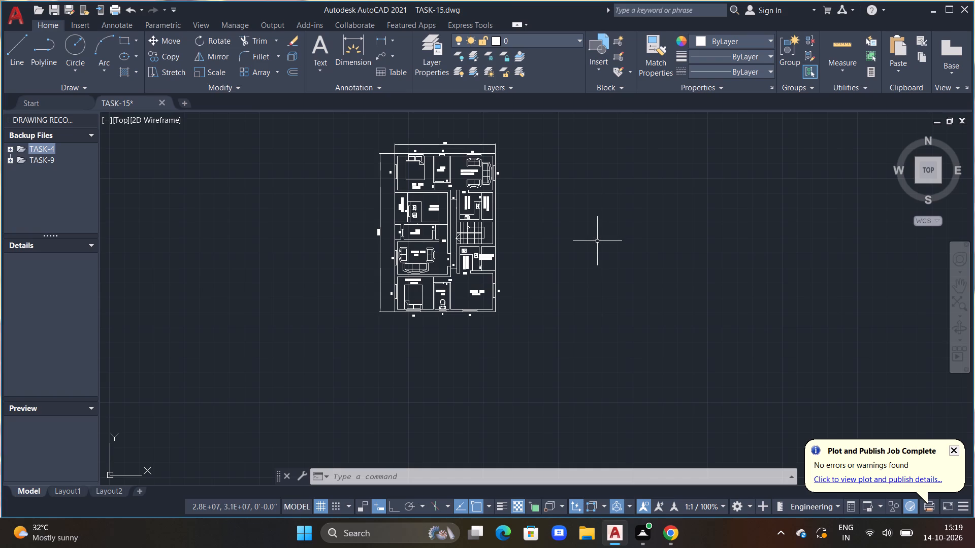
key("ctrl+s")
key("ctrl+s")
middle_click(575, 228)
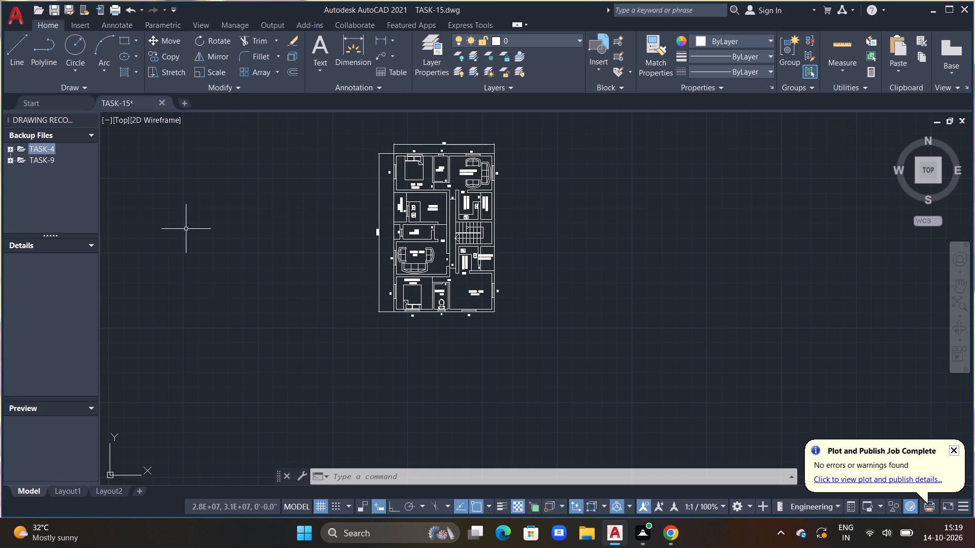
Save the drawing under the new name TASK-16 in the Documents folder.
left_click(21, 18)
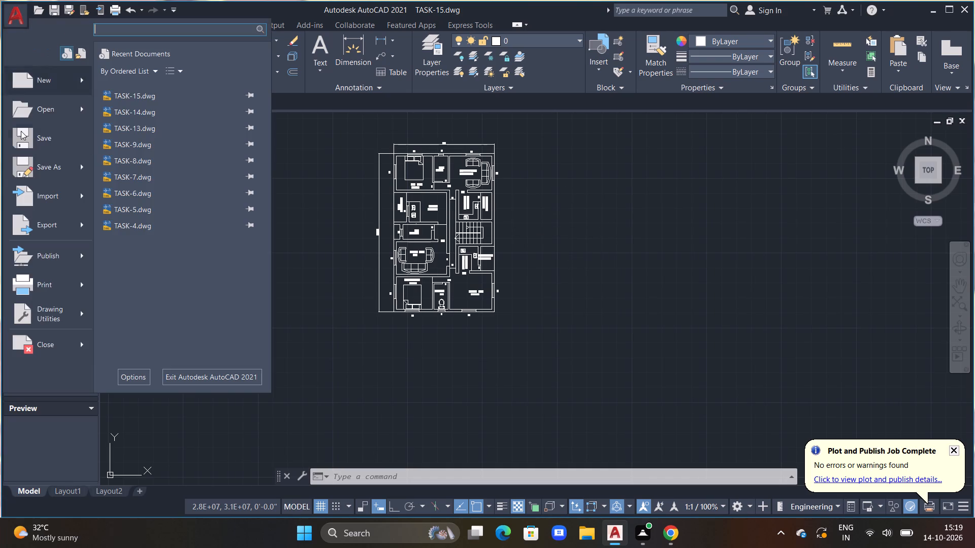
left_click(65, 165)
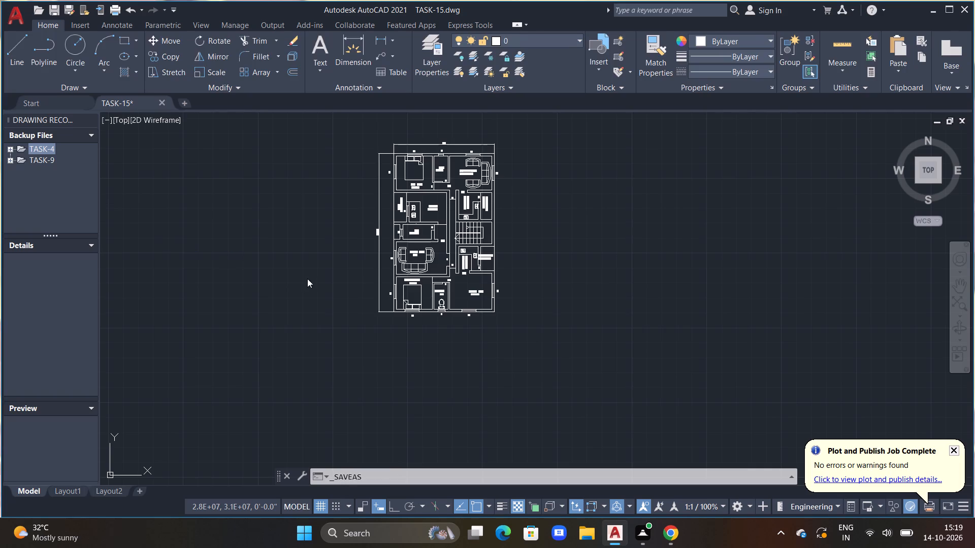
scroll(421, 213, "down", 3)
scroll(462, 376, "up", 2)
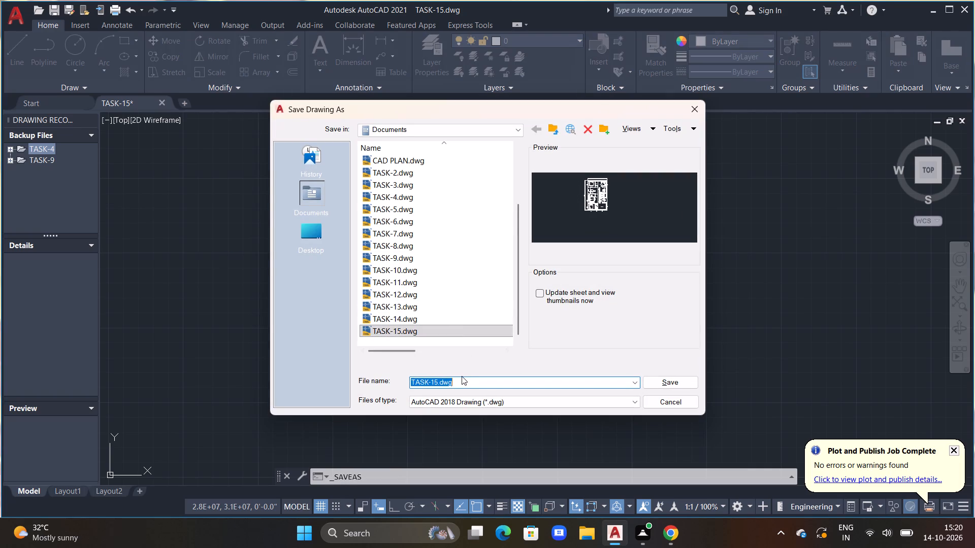
scroll(464, 375, "up", 2)
left_click(466, 379)
key("BackSpace")
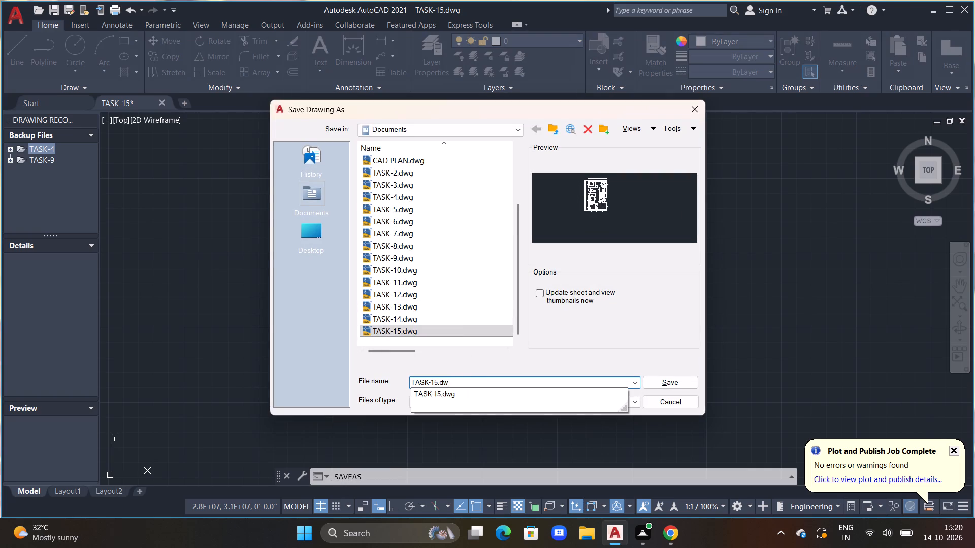
key("BackSpace")
key("BackSpace")
key("BackSpace")
key("BackSpace")
key("6")
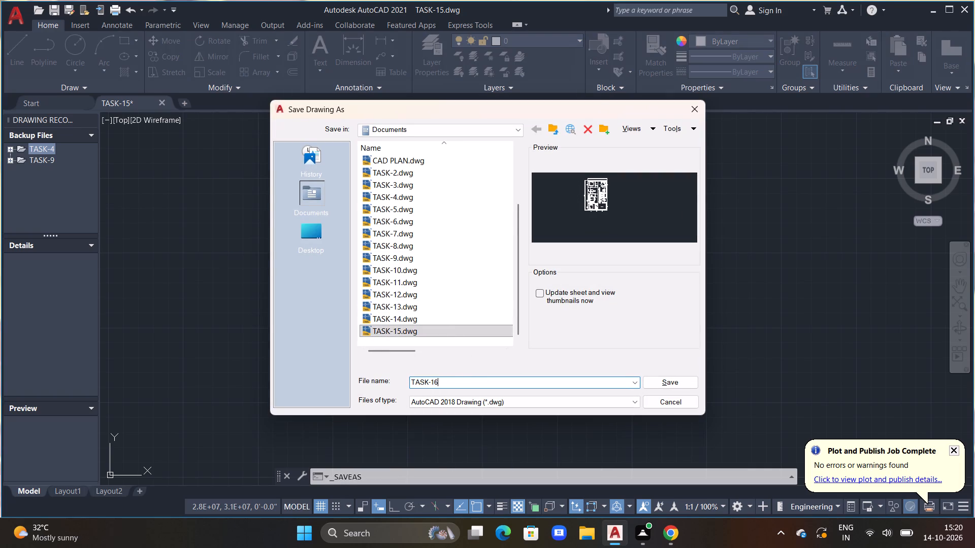
left_click(660, 383)
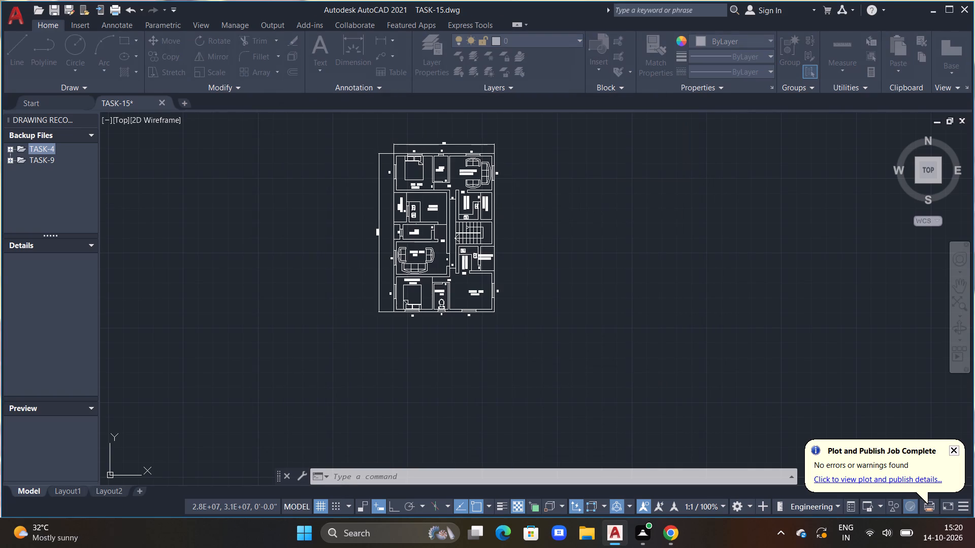
middle_click_drag(528, 343, 538, 378)
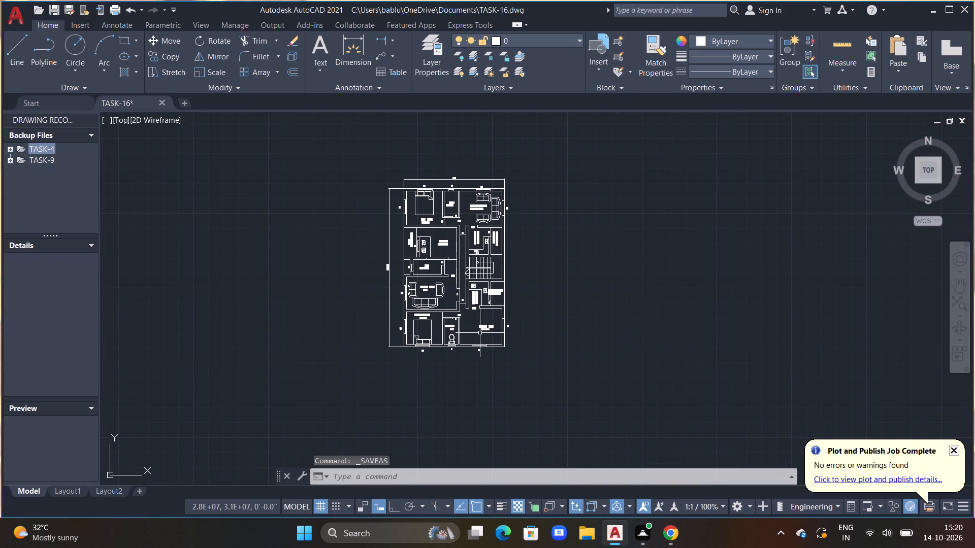
Start a plot of the drawing with the AutoCAD PDF (High Quality Print).pc3 plotter and inches as the plot scale unit.
left_click(25, 19)
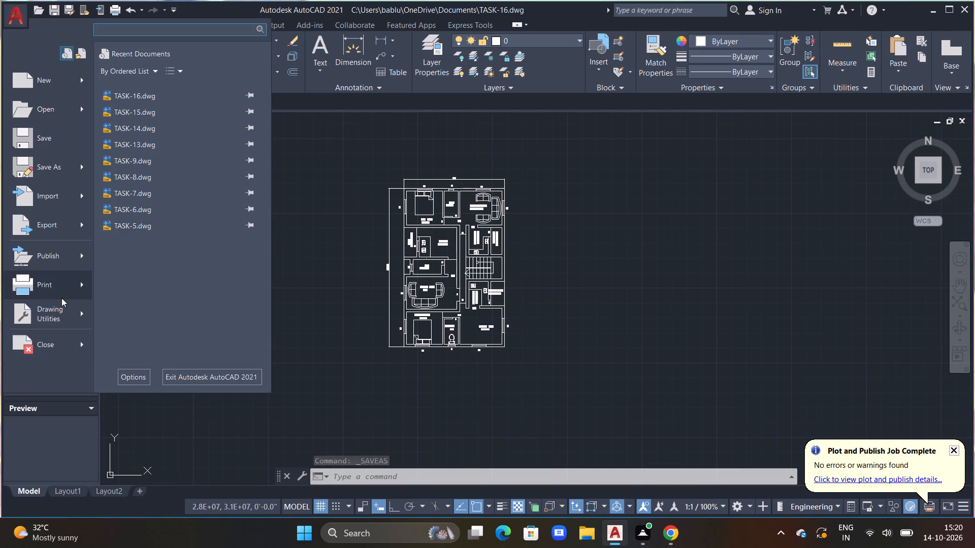
left_click(60, 274)
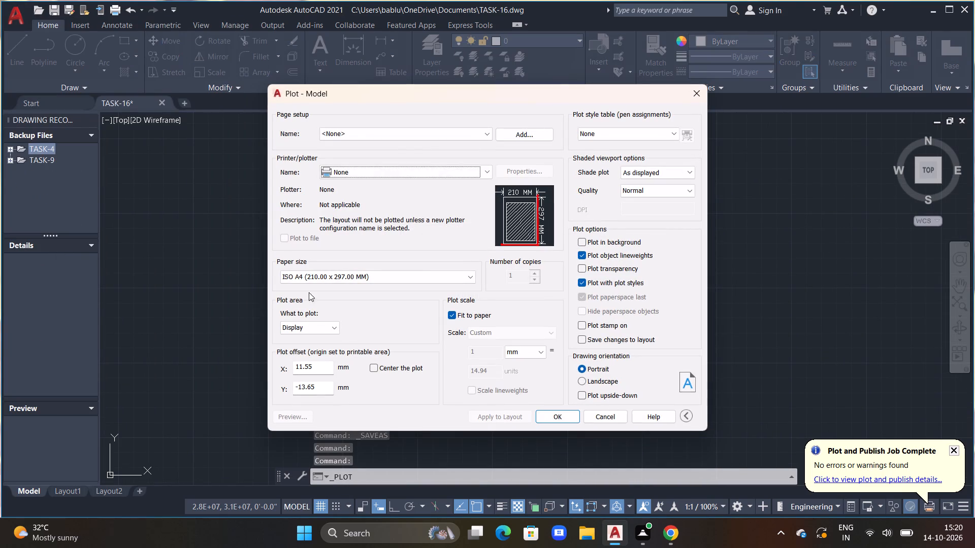
left_click(406, 177)
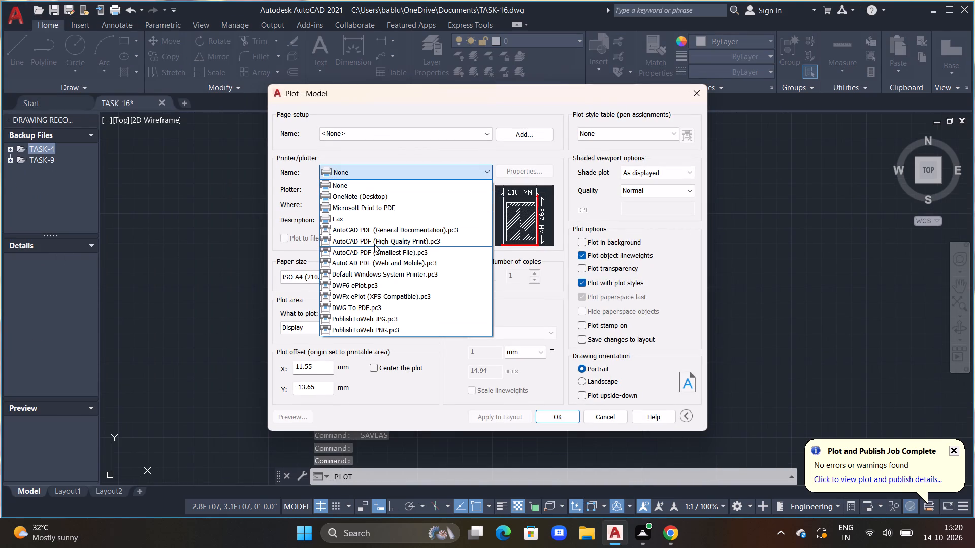
left_click(375, 242)
left_click(307, 326)
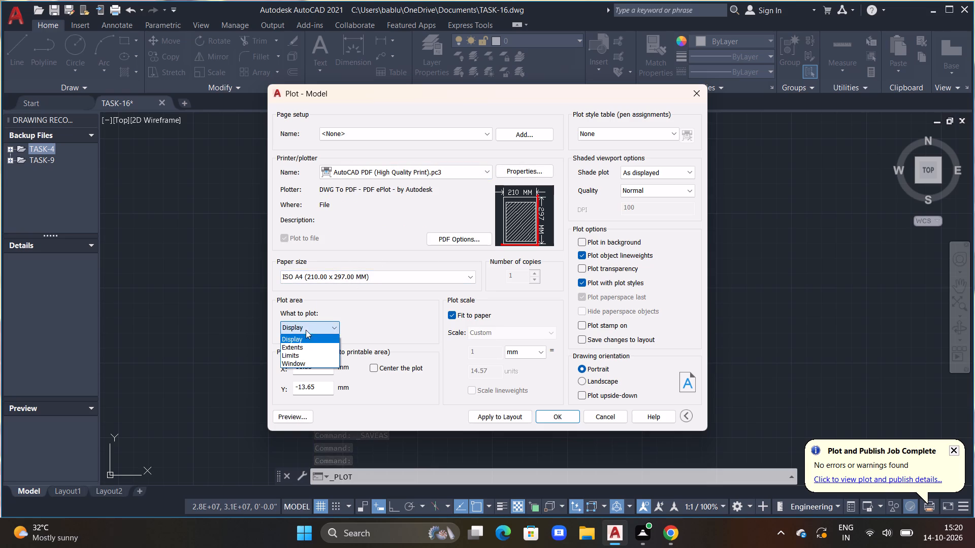
double_click(534, 354)
left_click(535, 364)
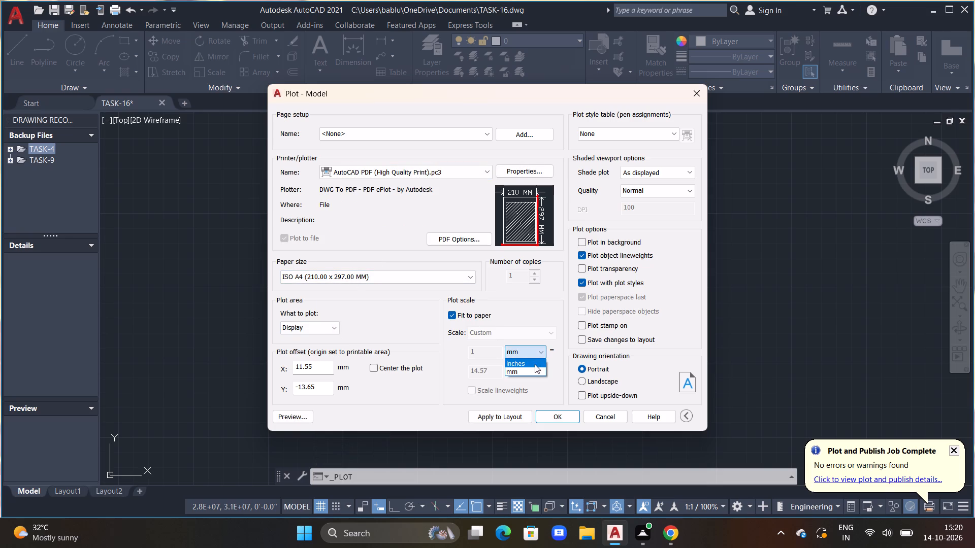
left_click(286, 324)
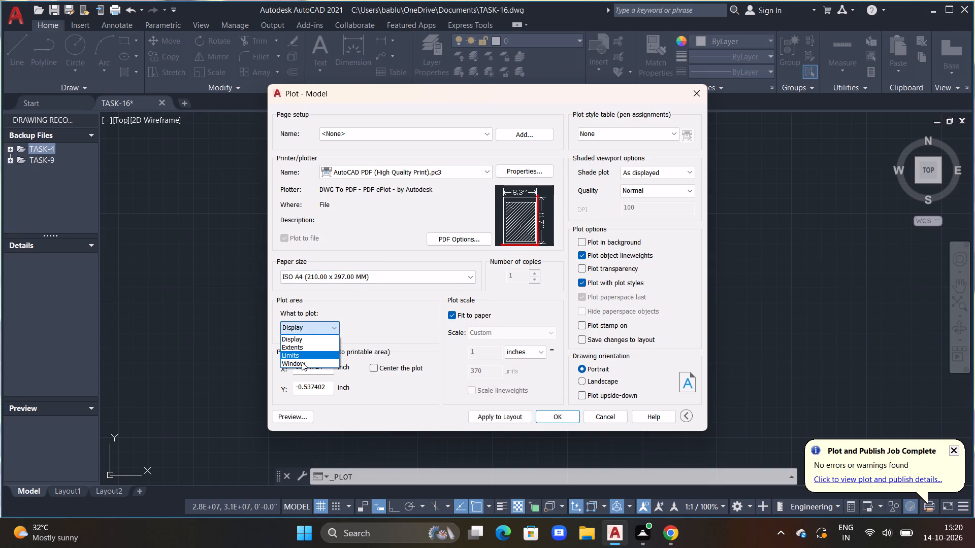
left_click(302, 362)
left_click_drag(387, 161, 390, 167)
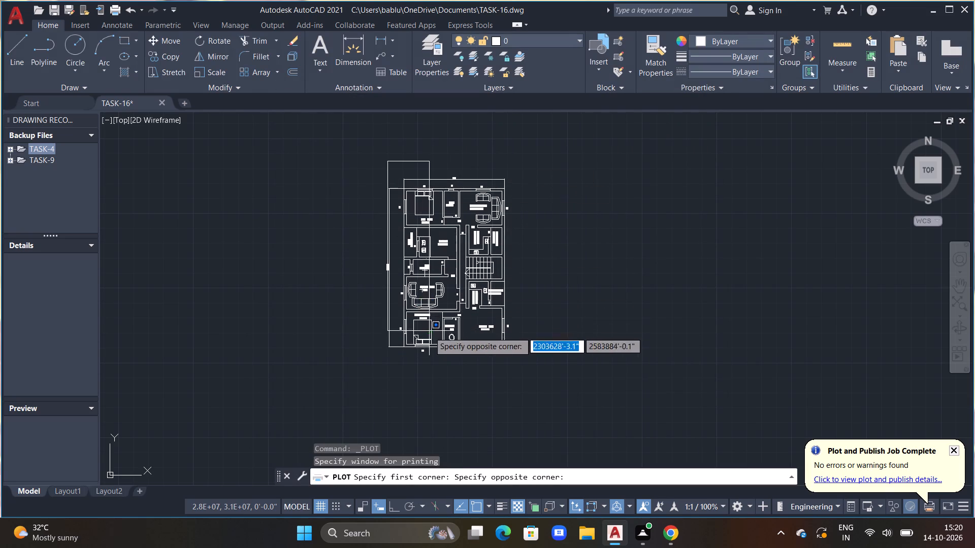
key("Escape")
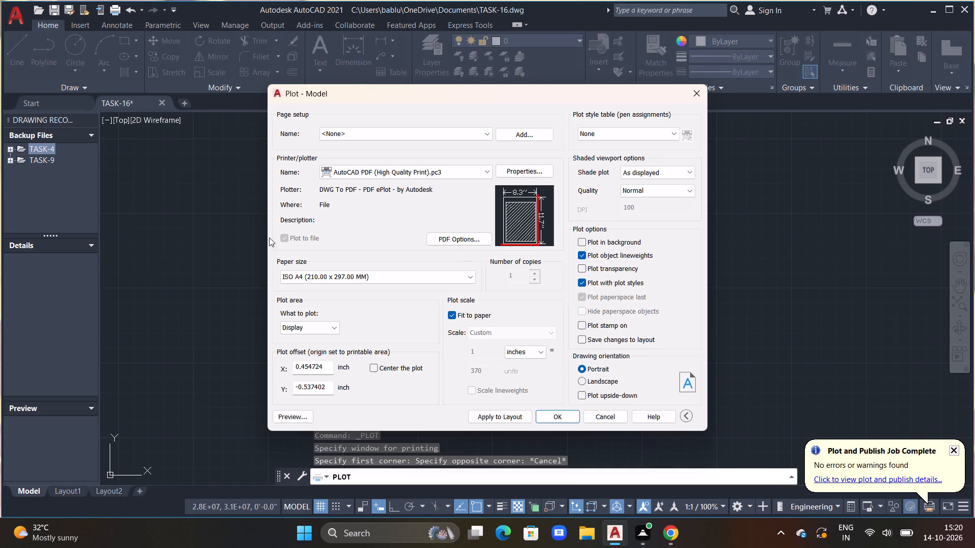
Set the plot area to a window enclosing the whole floor plan, including the overall dimensions above and beside it.
left_click(313, 325)
left_click(328, 363)
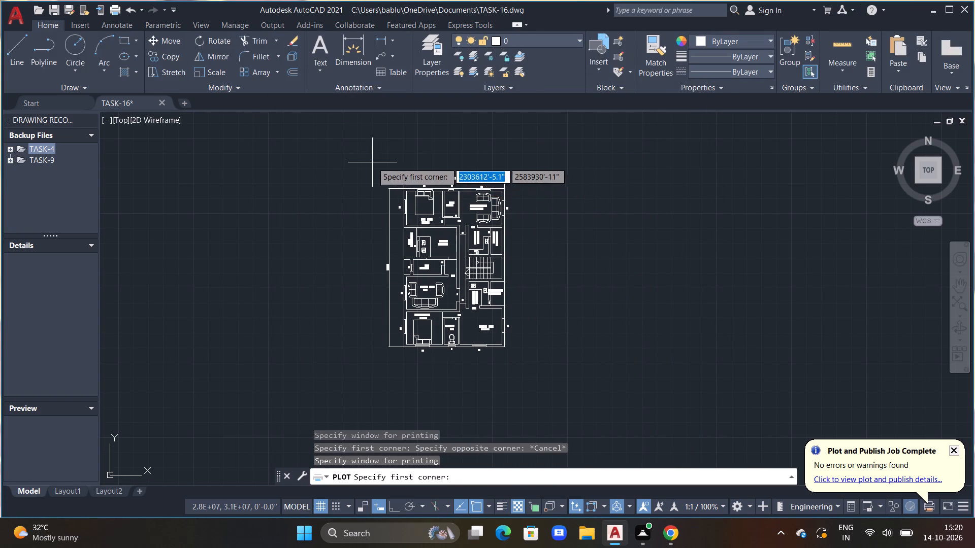
left_click_drag(372, 162, 383, 170)
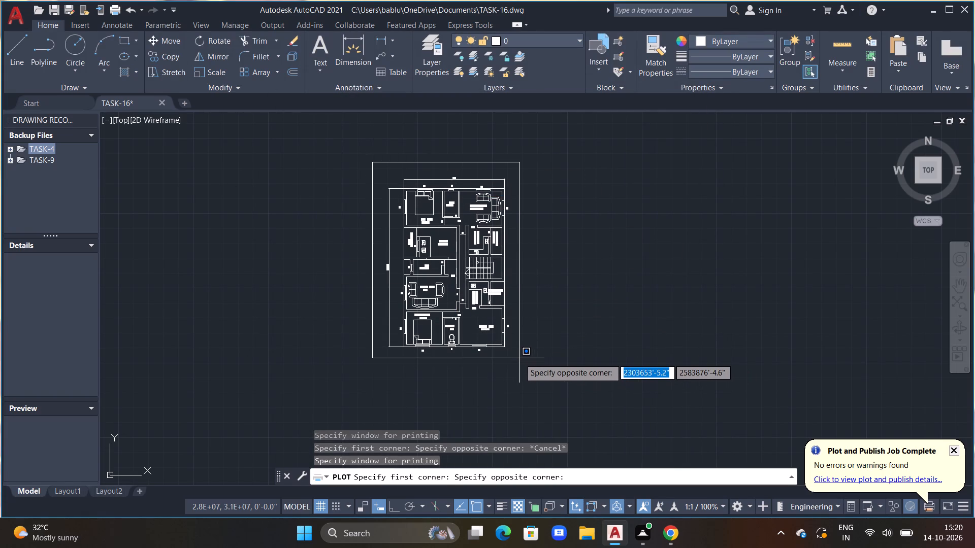
left_click(526, 364)
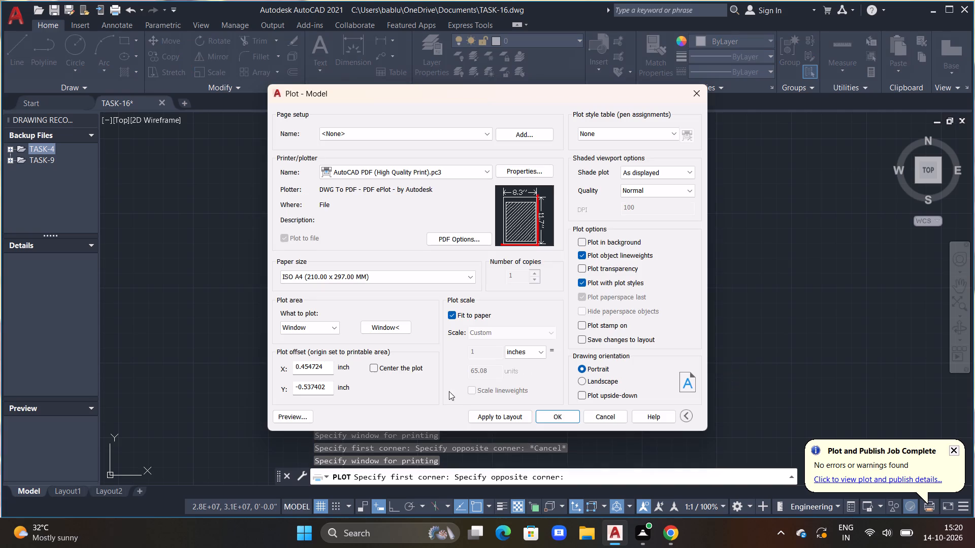
Preview the plot of the windowed floor plan on the A4 sheet and return to the plot settings.
left_click(285, 416)
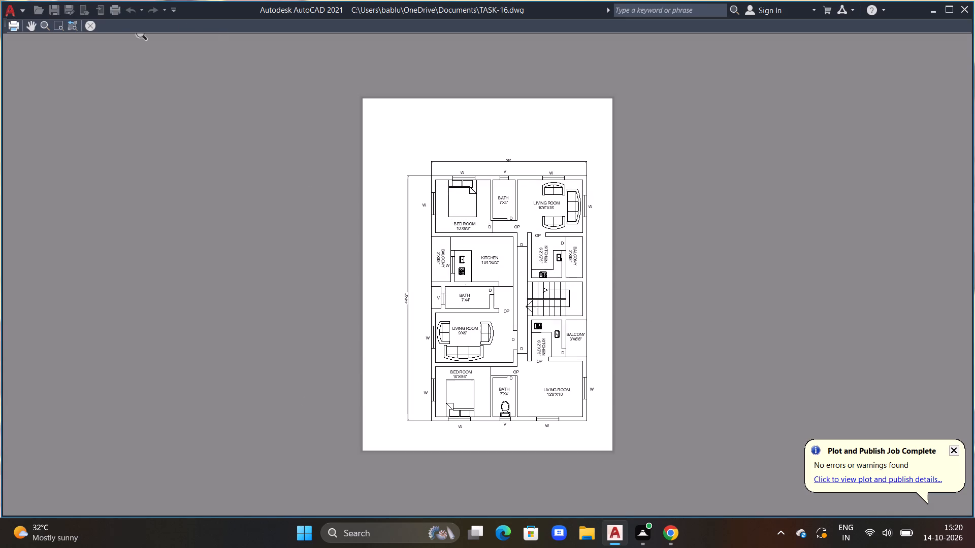
left_click(90, 30)
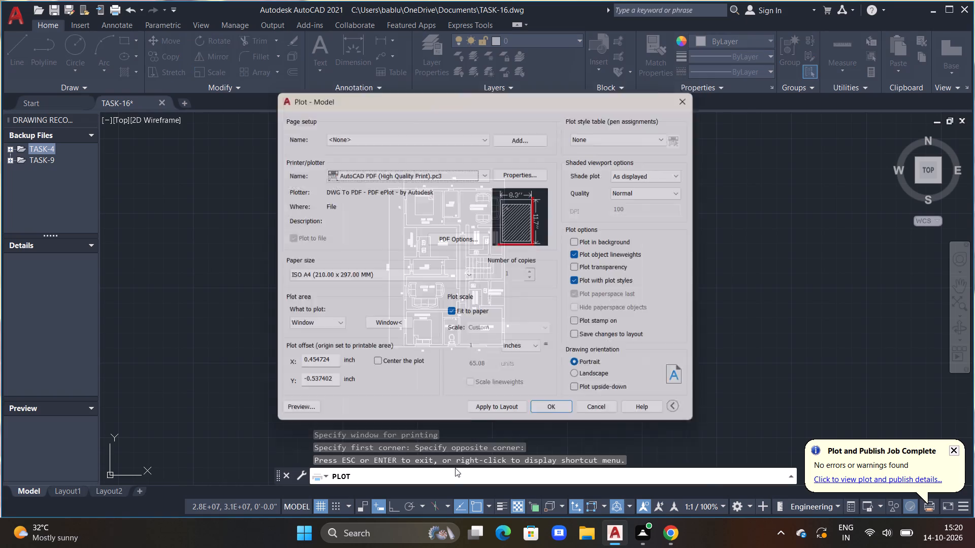
Plot the floor plan to TASK-16-Model.pdf in the Documents folder and minimise the PDF to return to the drawing.
left_click(546, 412)
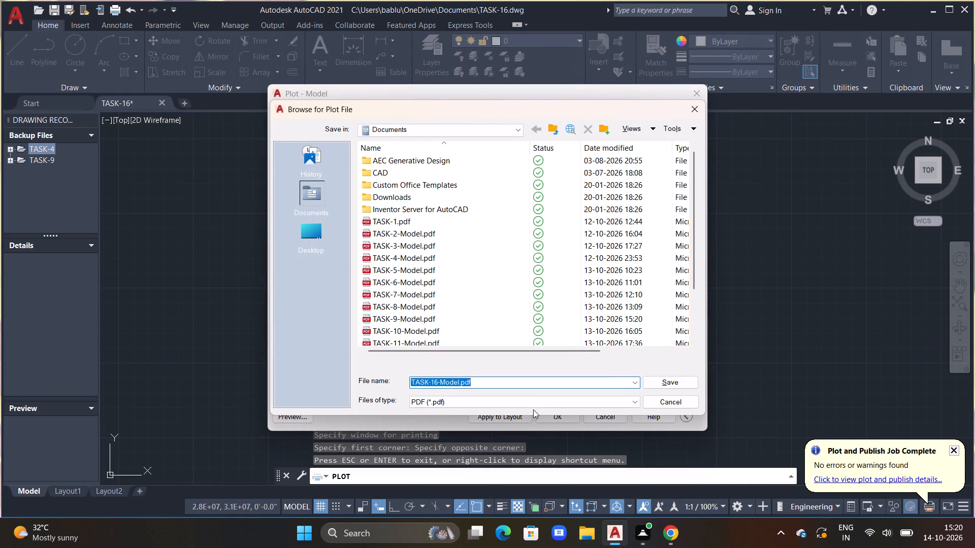
left_click(660, 384)
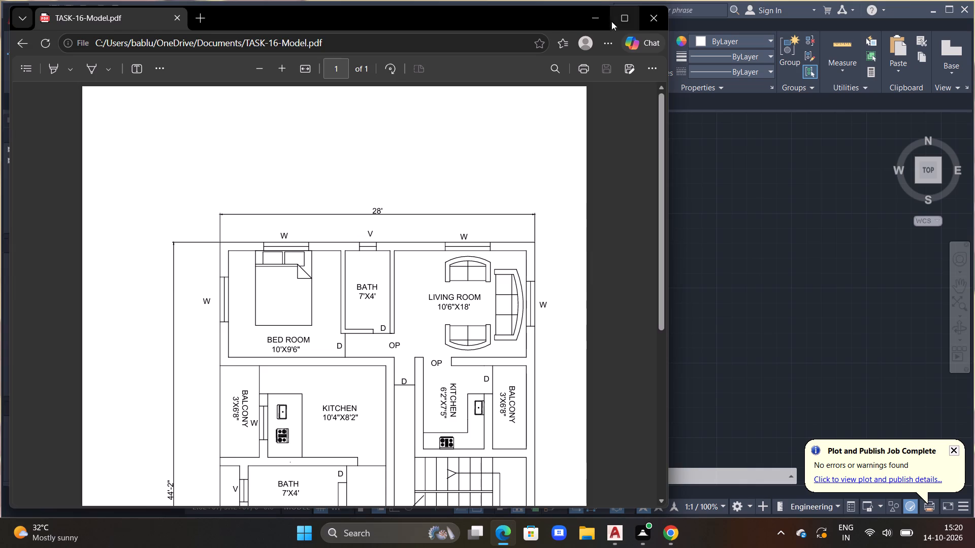
left_click(596, 18)
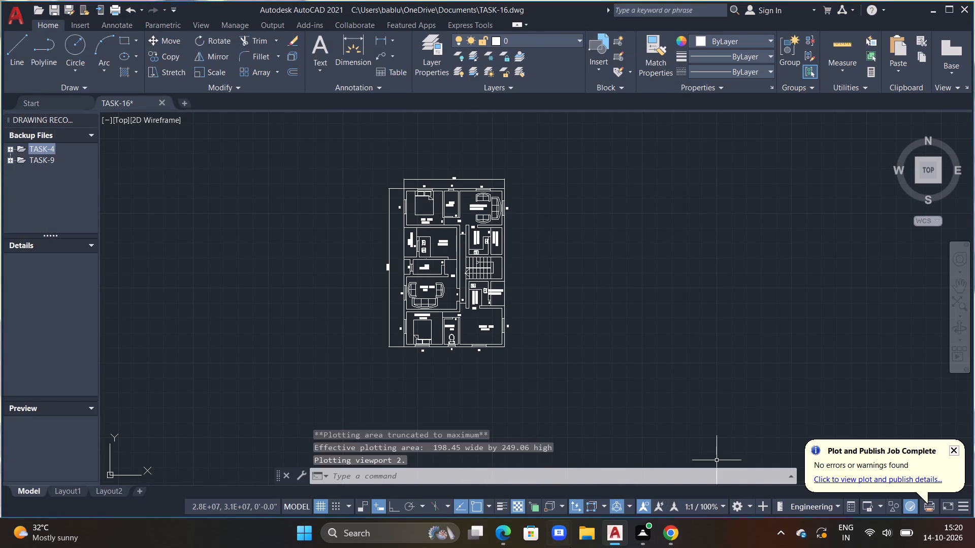